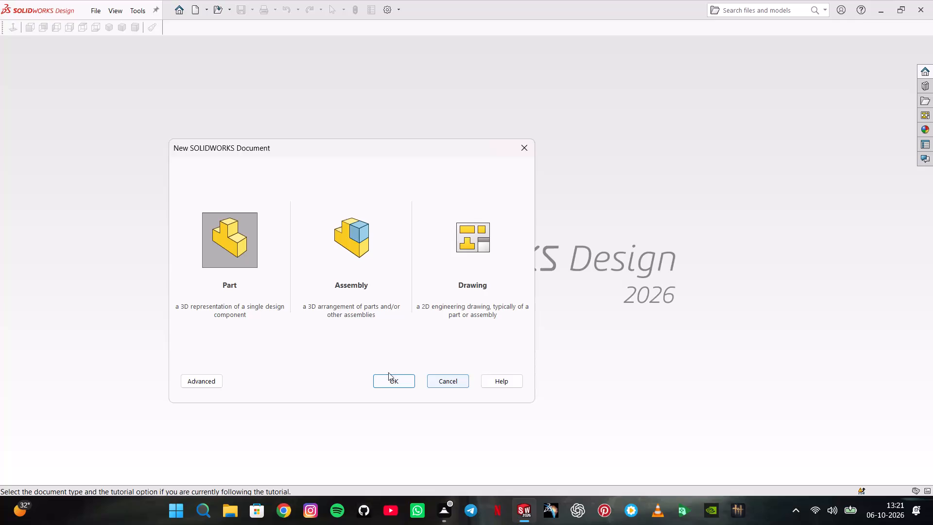
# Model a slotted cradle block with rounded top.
# Create a new part document.
pyautogui.click(384, 372)
pyautogui.click(388, 378)
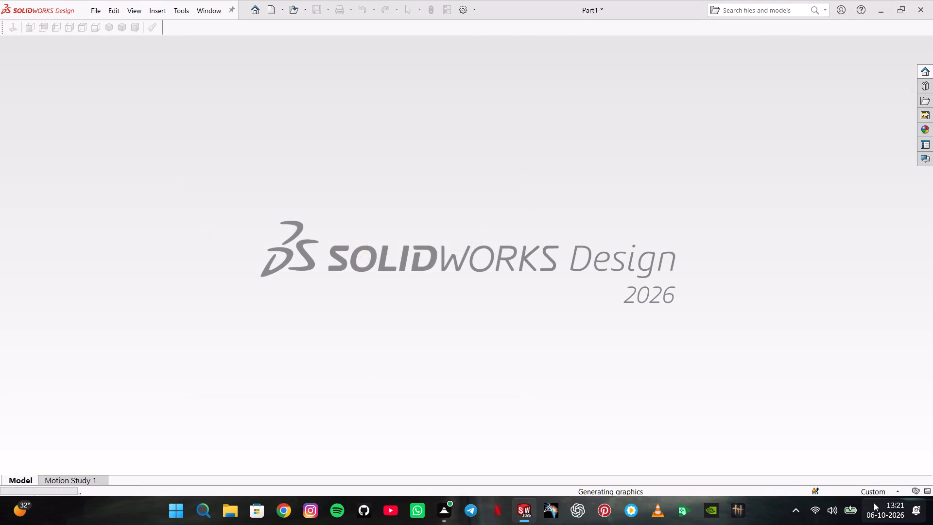
# Set the part's unit system to MMGS (millimeter, gram, second).
pyautogui.click(877, 493)
pyautogui.click(832, 419)
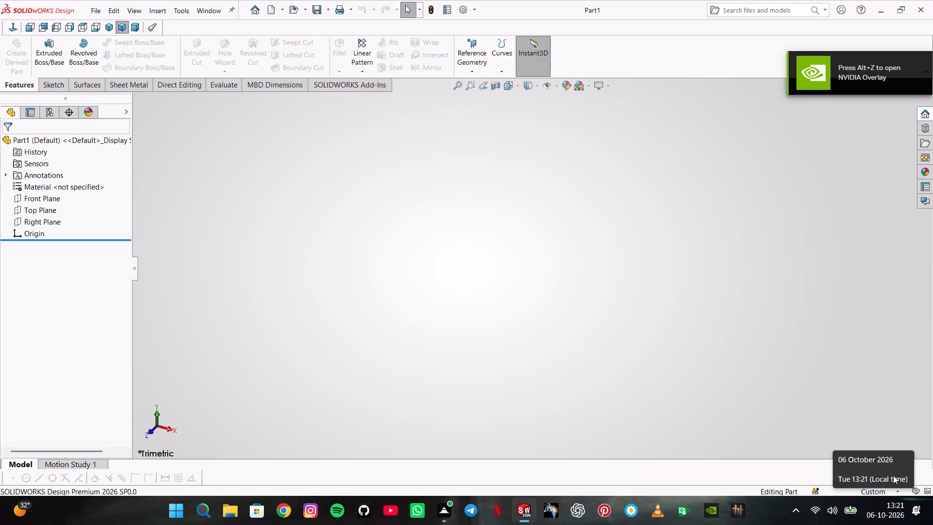
pyautogui.click(882, 490)
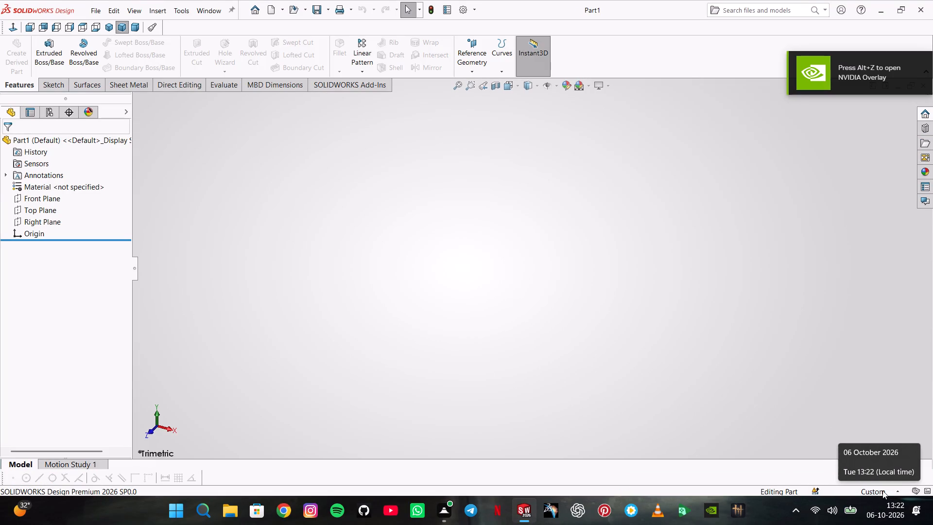
pyautogui.click(899, 481)
pyautogui.click(879, 511)
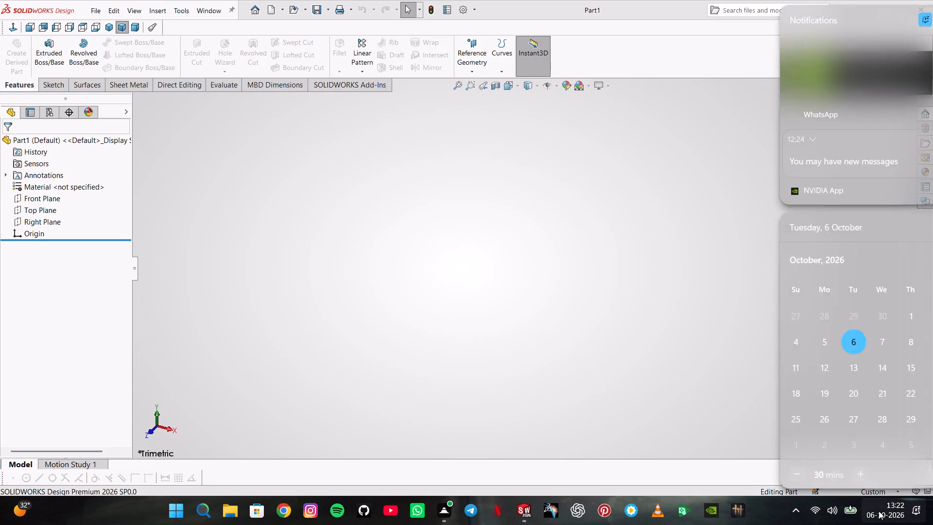
pyautogui.click(879, 511)
pyautogui.click(884, 490)
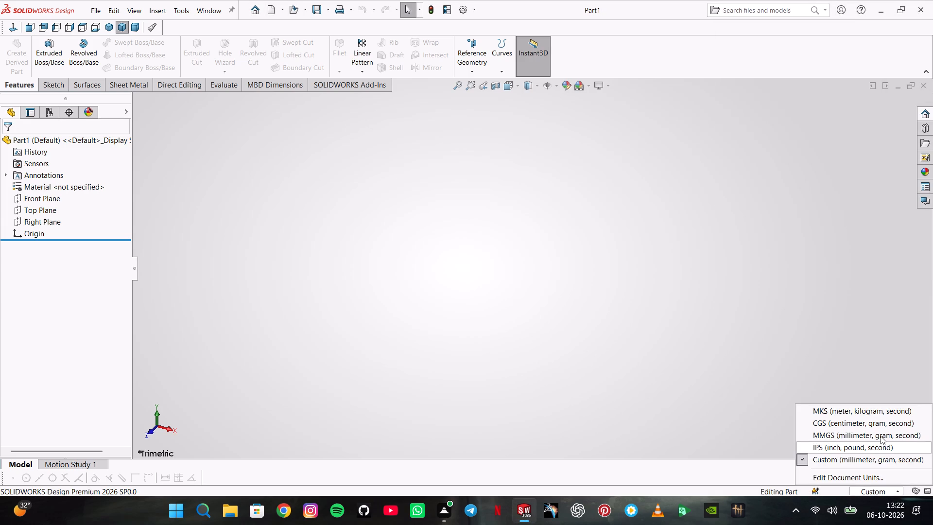
pyautogui.click(881, 436)
# Start a sketch on the Front Plane.
pyautogui.click(24, 198)
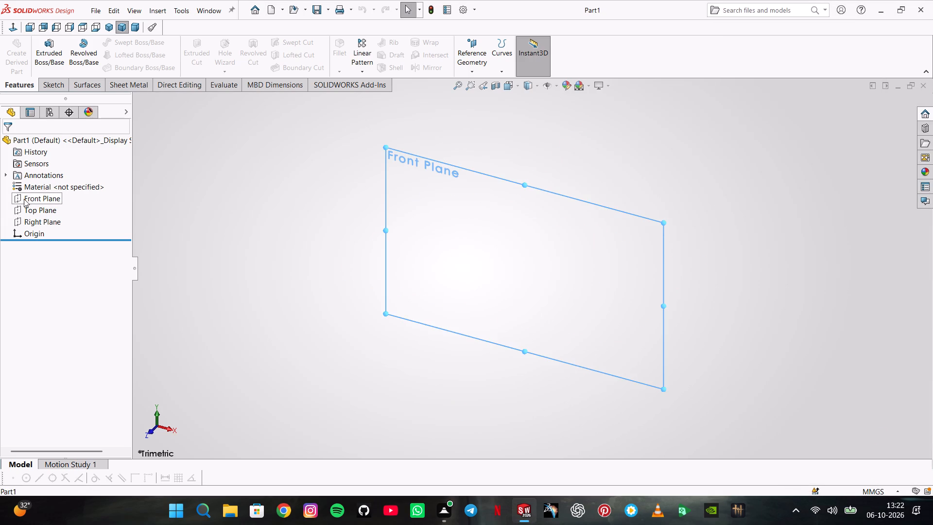
pyautogui.click(43, 187)
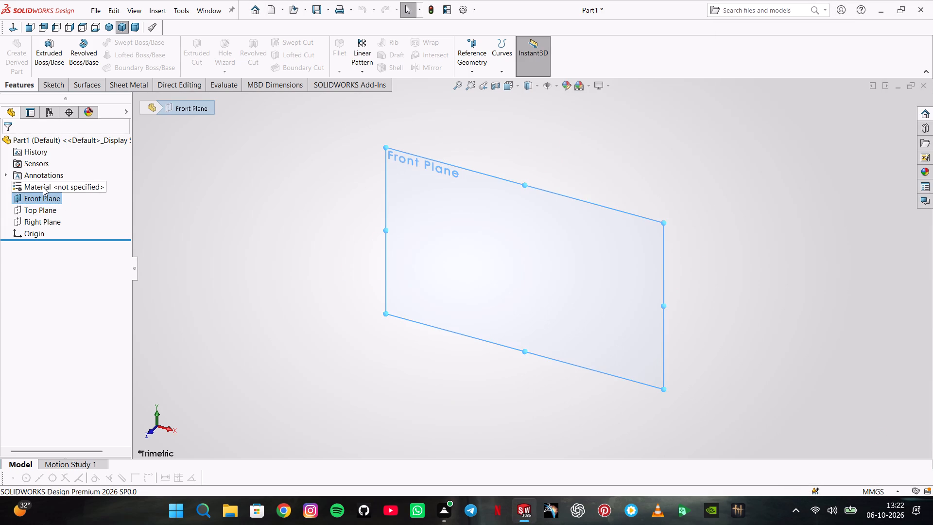
pyautogui.click(42, 196)
pyautogui.click(51, 188)
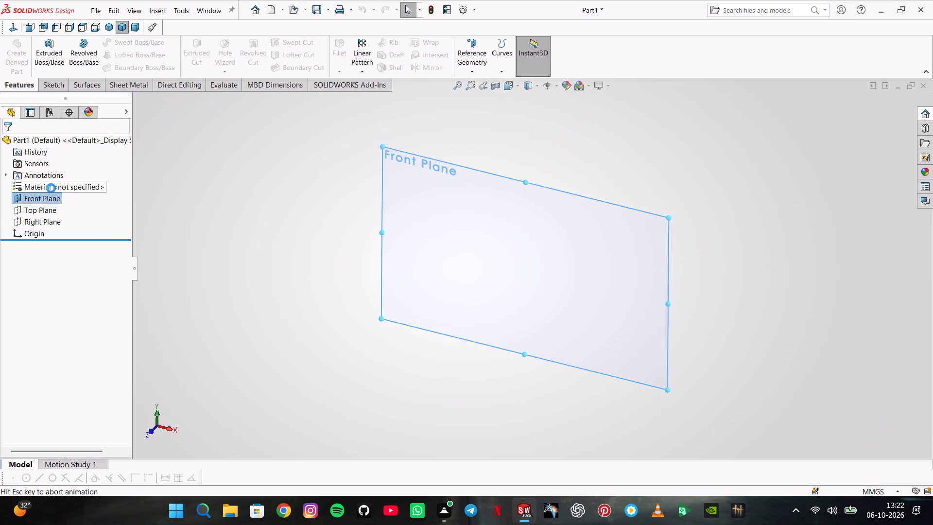
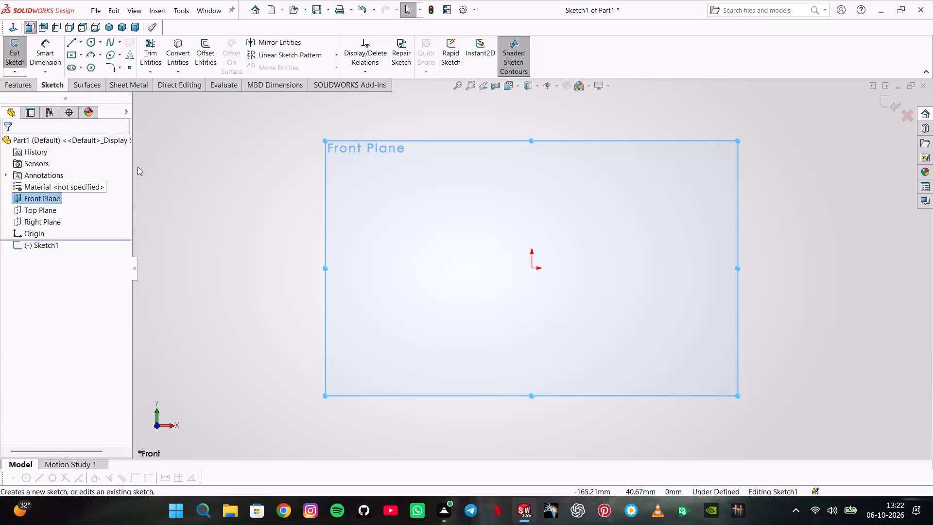
# Sketch a center rectangle about 75 mm wide, centred on the origin.
pyautogui.click(69, 52)
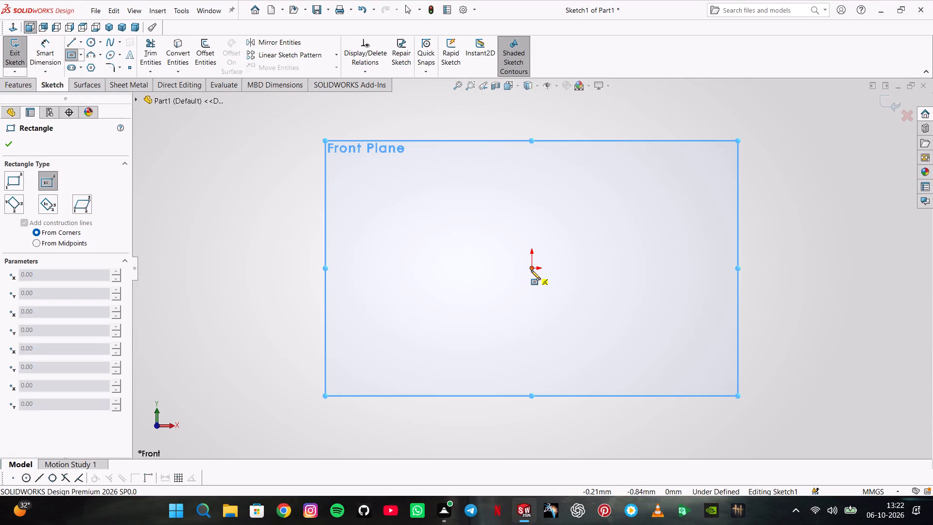
pyautogui.click(531, 270)
pyautogui.click(619, 346)
# Dimension the rectangle to 150 mm wide and 42 mm high.
pyautogui.click(57, 66)
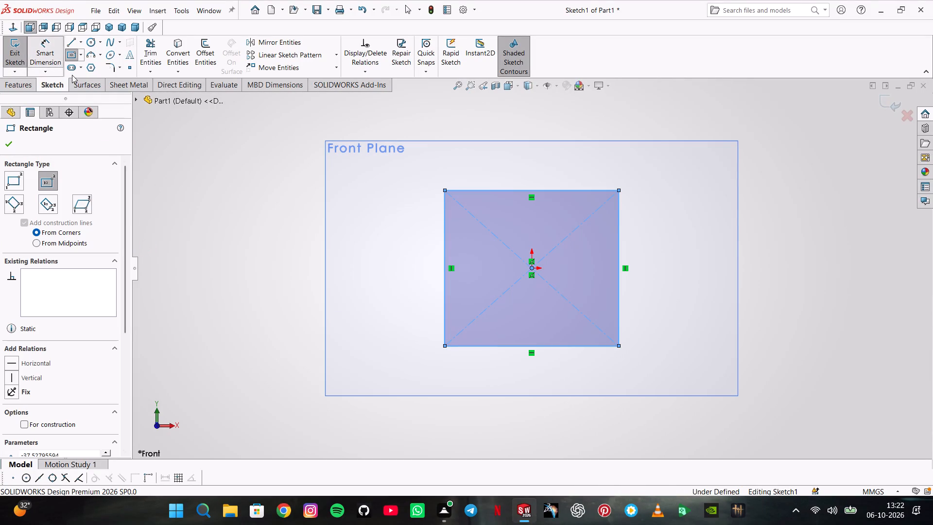
pyautogui.click(567, 187)
pyautogui.click(573, 194)
pyautogui.click(570, 154)
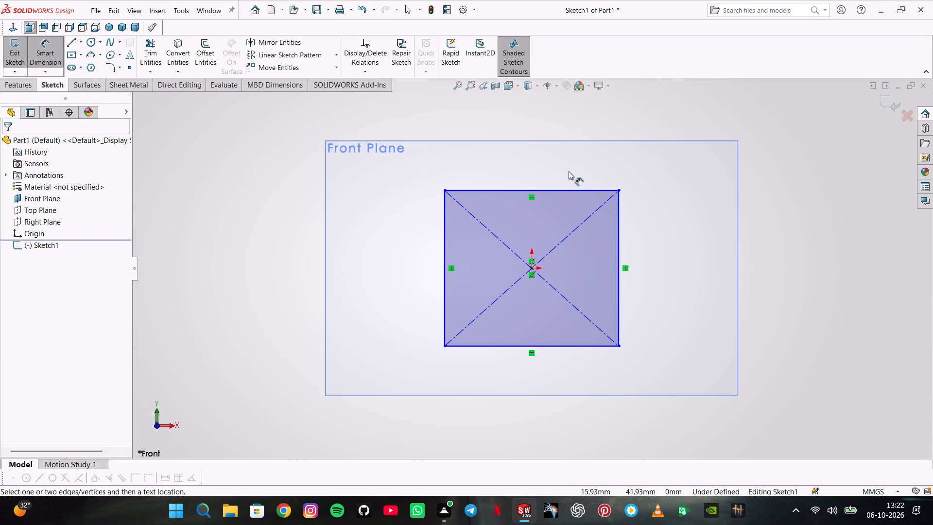
pyautogui.click(570, 193)
pyautogui.click(570, 174)
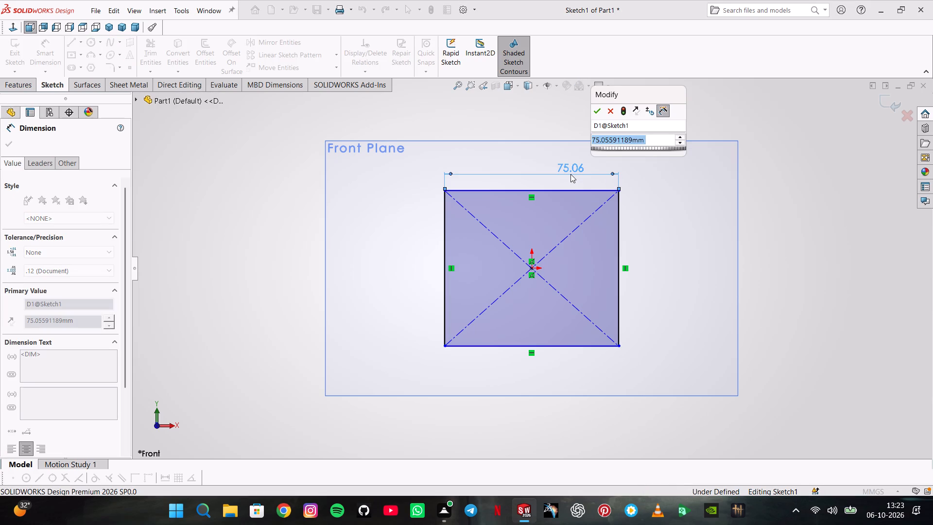
pyautogui.write('150')
pyautogui.press('Return')
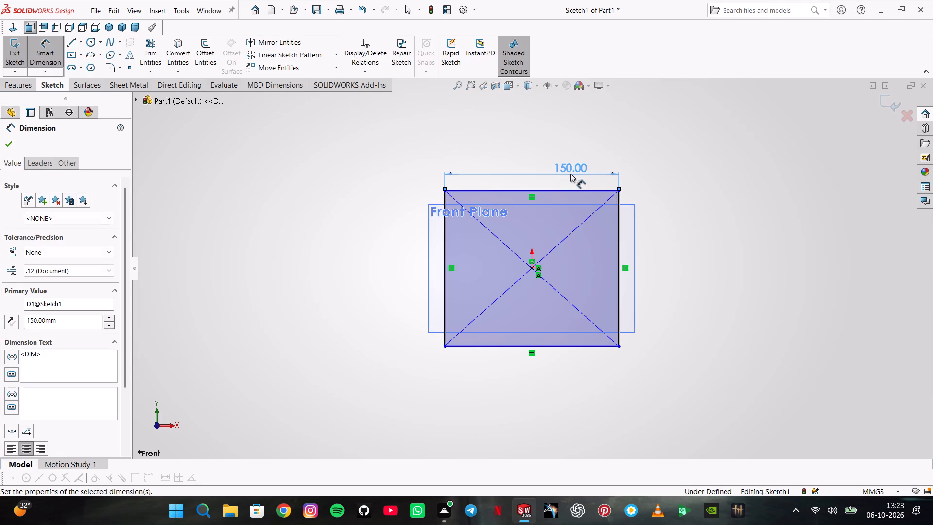
pyautogui.click(445, 242)
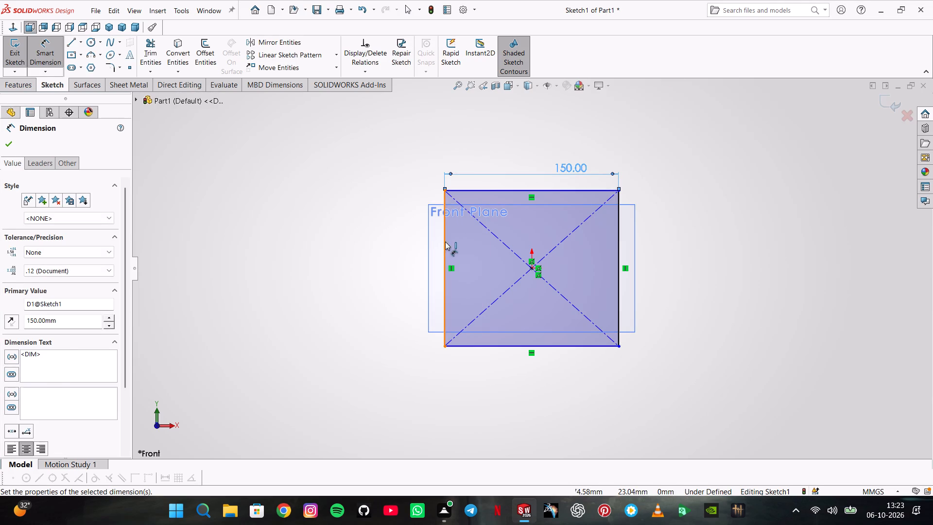
pyautogui.click(376, 234)
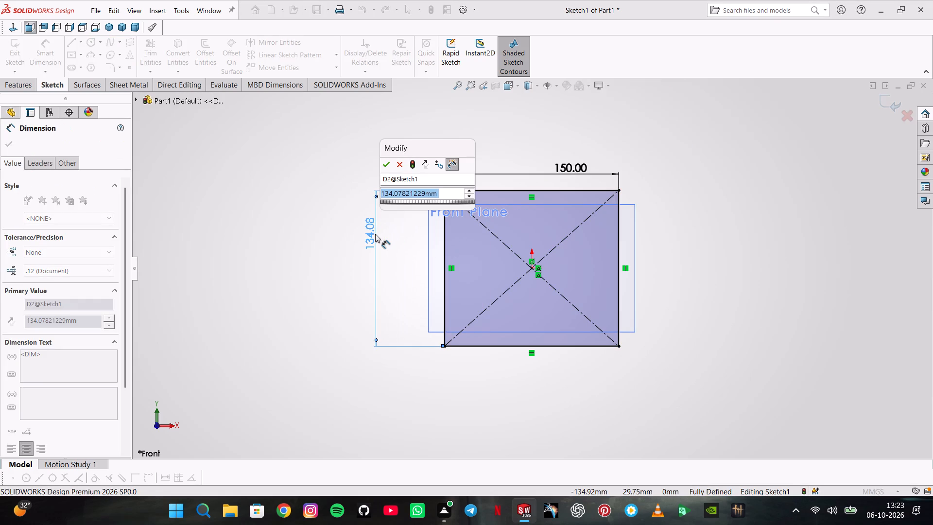
pyautogui.write('42')
pyautogui.press('Return')
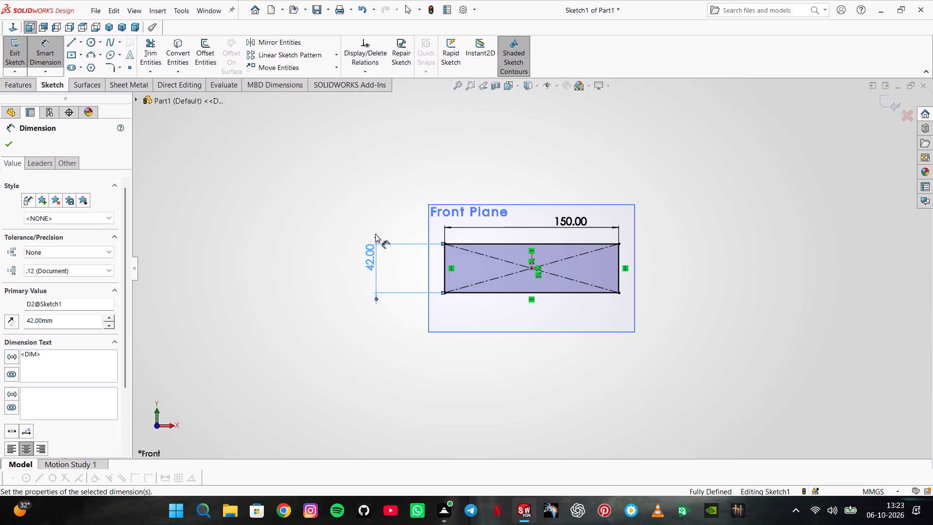
pyautogui.press('Return')
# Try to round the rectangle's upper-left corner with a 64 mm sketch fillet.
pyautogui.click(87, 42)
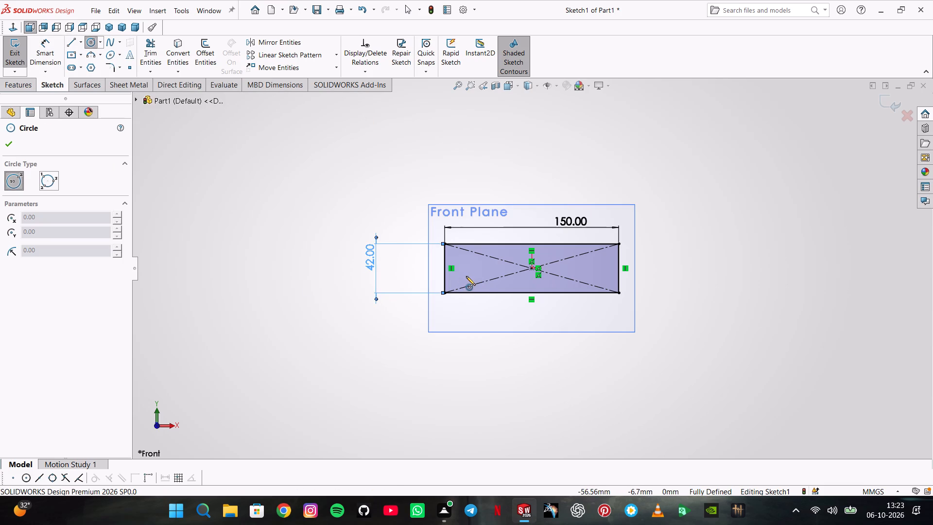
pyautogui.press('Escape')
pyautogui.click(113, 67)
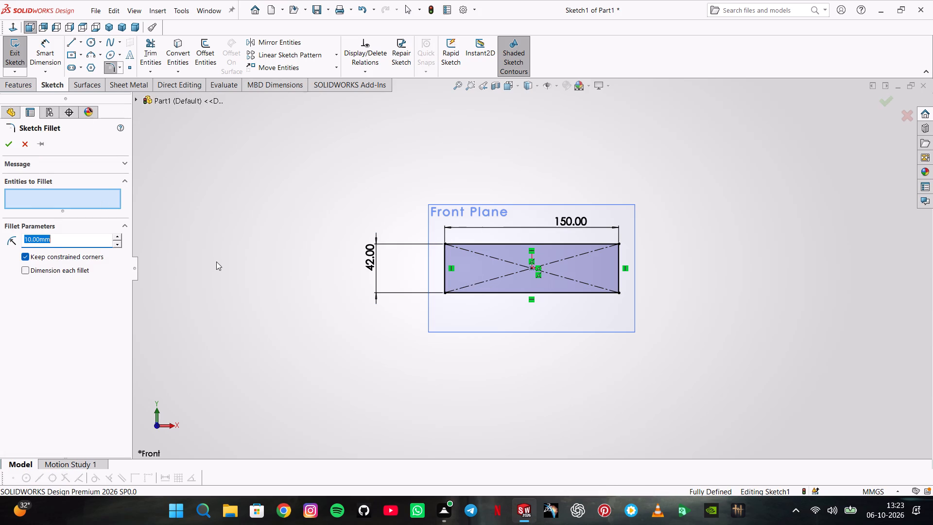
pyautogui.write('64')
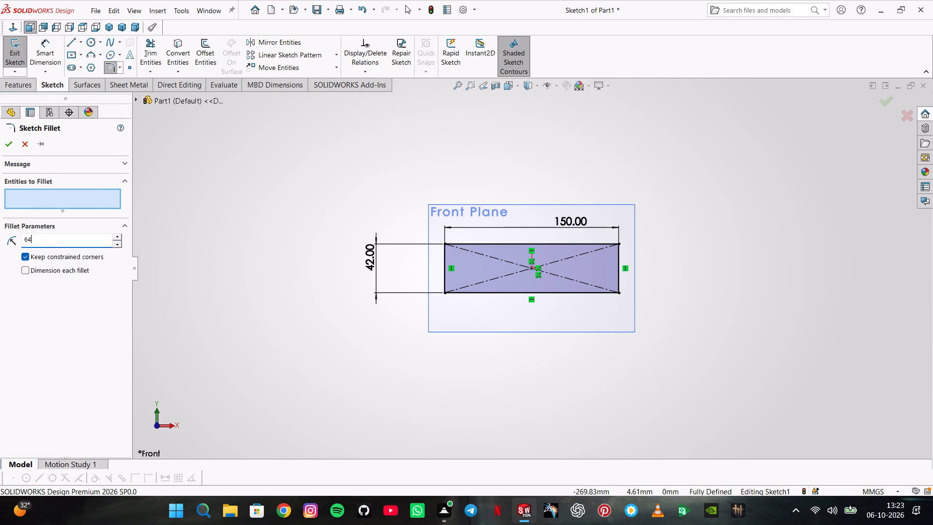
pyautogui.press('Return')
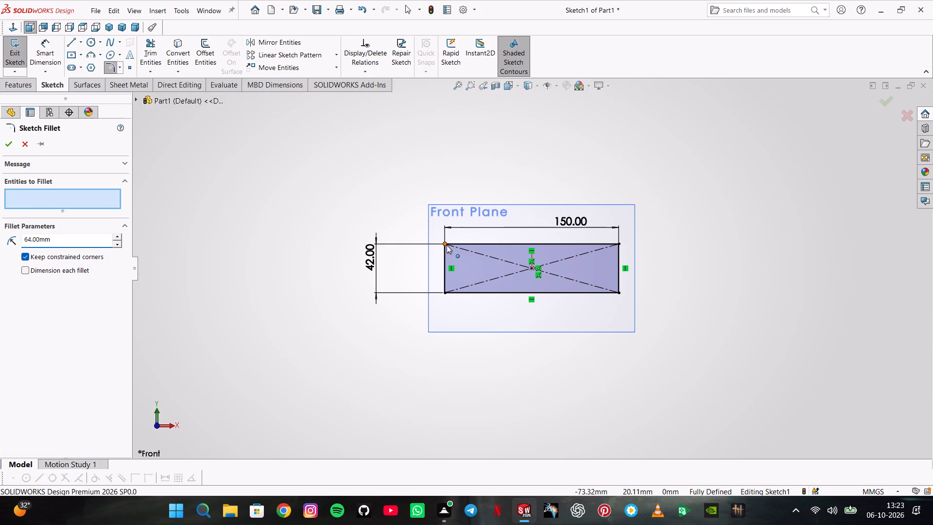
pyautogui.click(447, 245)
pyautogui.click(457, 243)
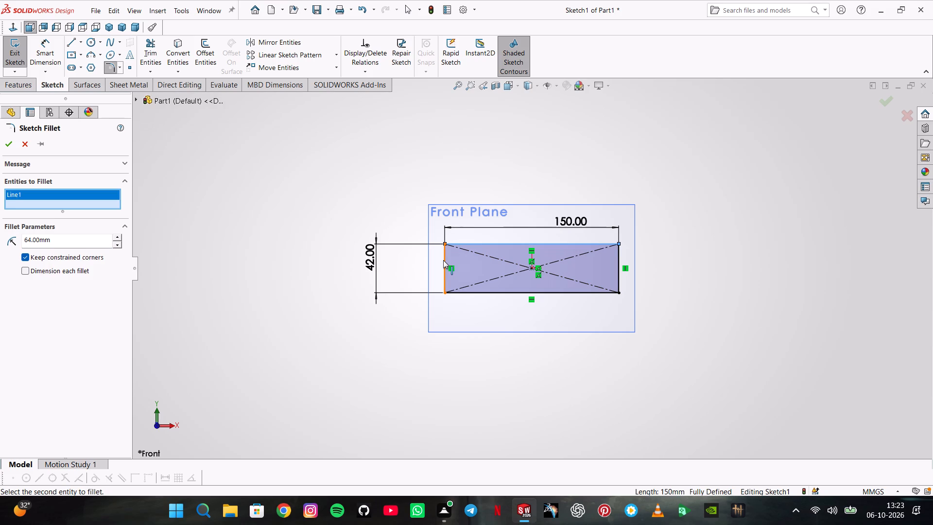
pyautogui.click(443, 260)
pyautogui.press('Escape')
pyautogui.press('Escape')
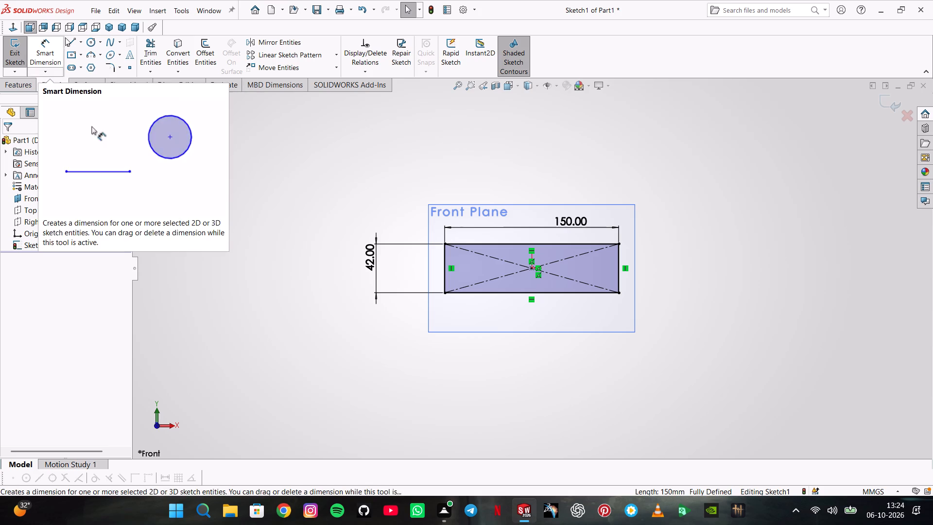
# Sketch a second center rectangle, about 116 by 20 mm, centred on the midpoint of the first rectangle's bottom edge.
pyautogui.click(74, 55)
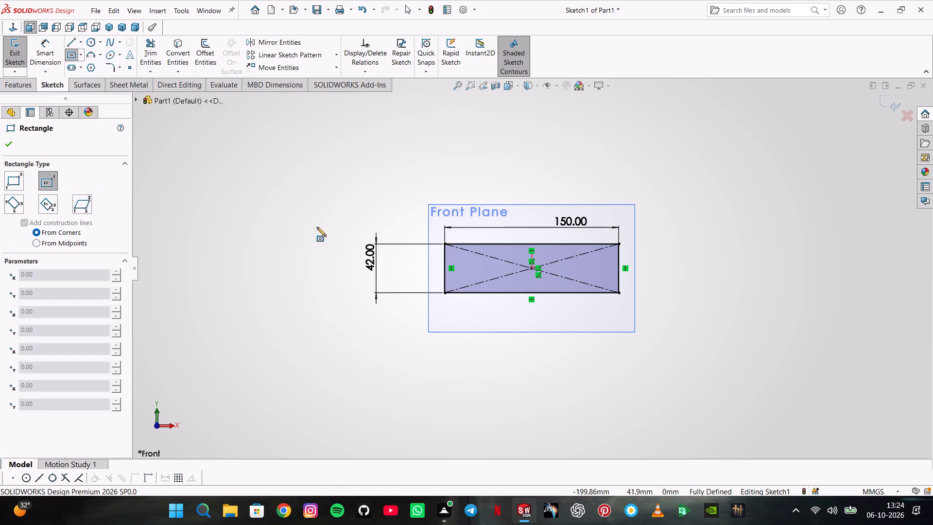
pyautogui.click(530, 294)
pyautogui.click(599, 281)
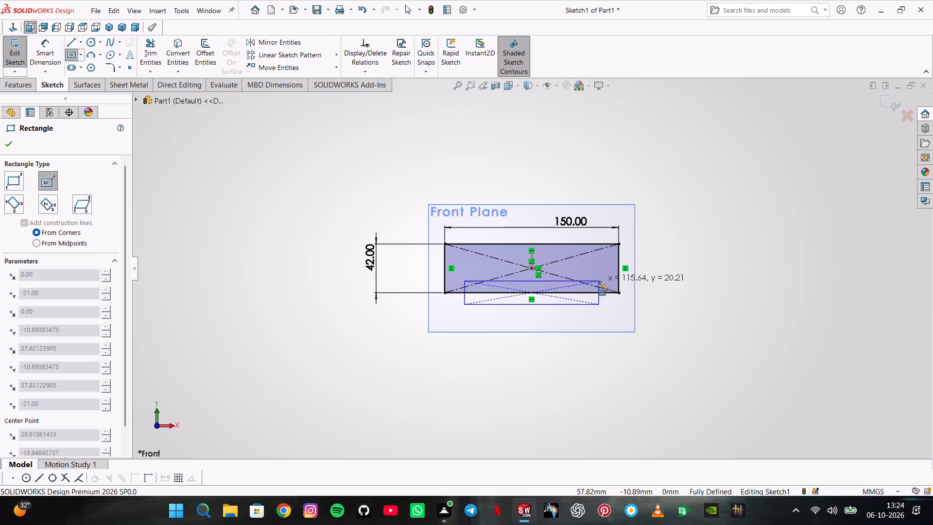
# Dimension the second rectangle to 125 mm wide and 20 mm high.
pyautogui.click(45, 63)
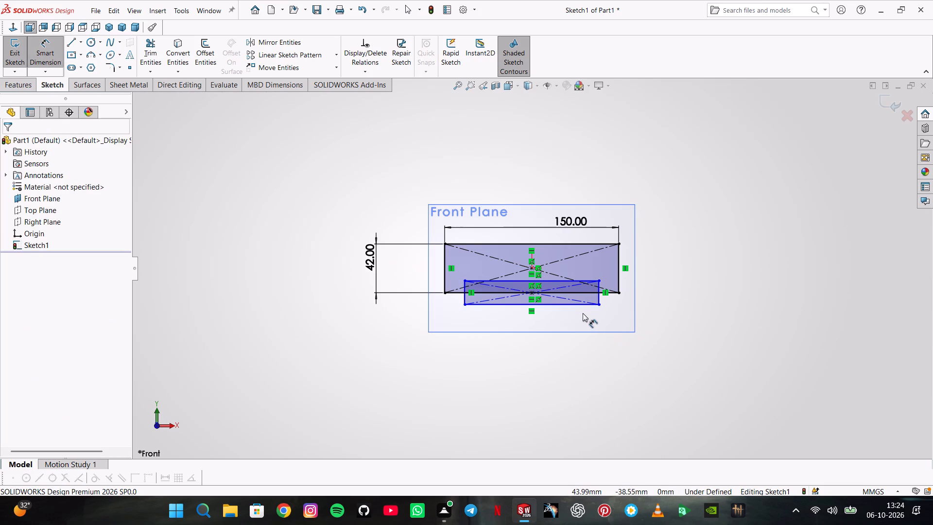
pyautogui.click(581, 305)
pyautogui.click(577, 315)
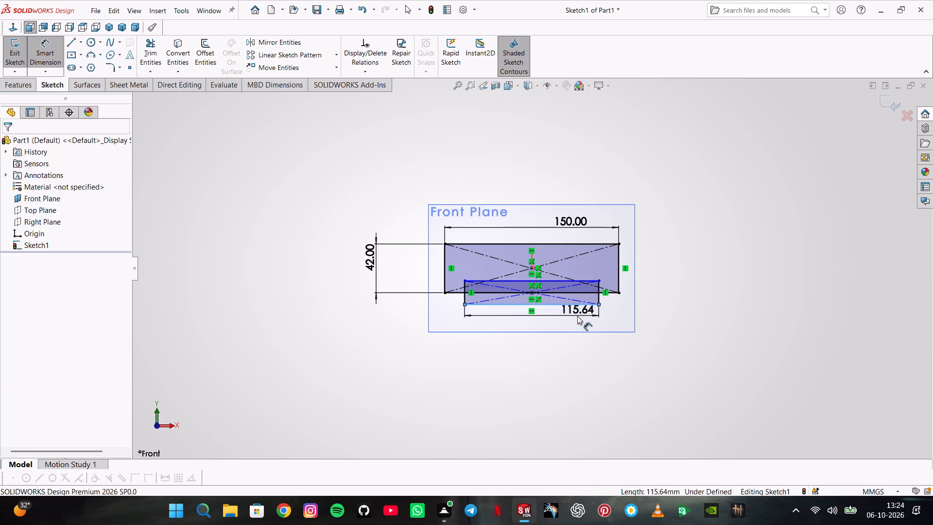
pyautogui.write('125')
pyautogui.press('Return')
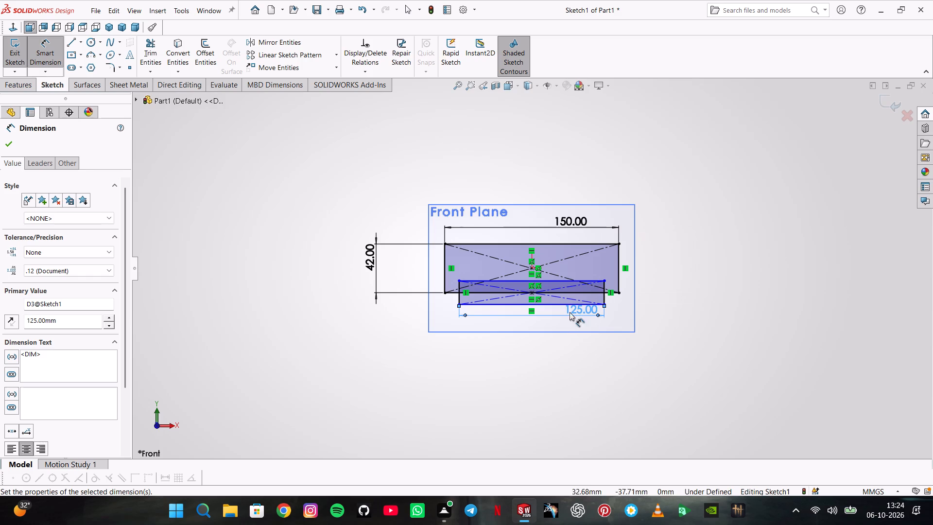
pyautogui.click(459, 289)
pyautogui.click(417, 295)
pyautogui.write('20')
pyautogui.press('Return')
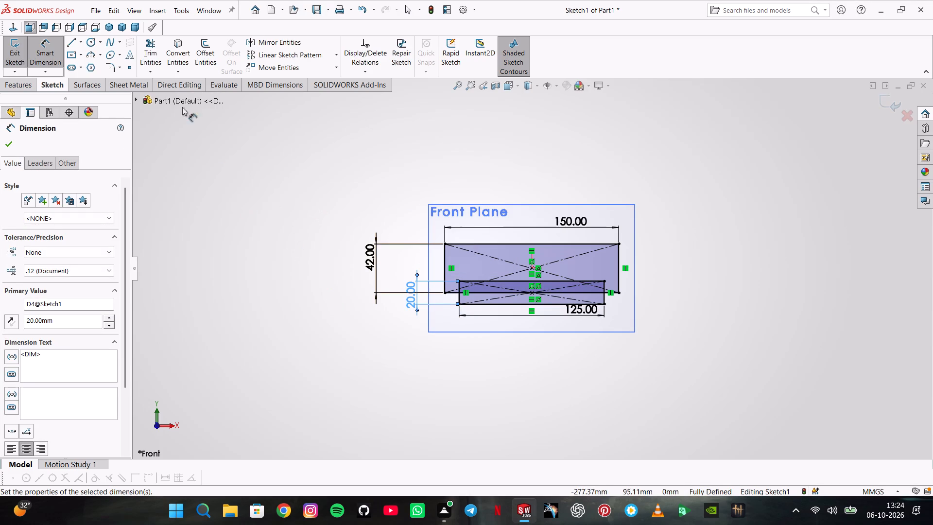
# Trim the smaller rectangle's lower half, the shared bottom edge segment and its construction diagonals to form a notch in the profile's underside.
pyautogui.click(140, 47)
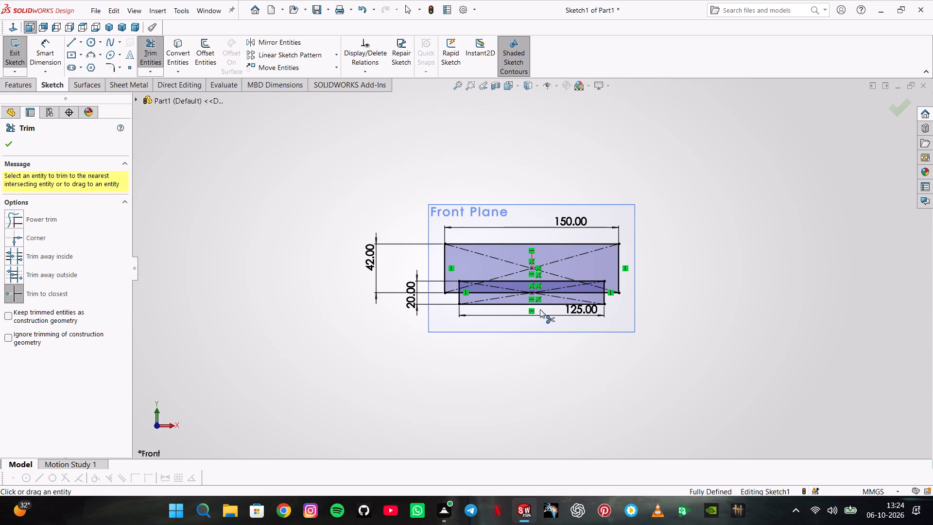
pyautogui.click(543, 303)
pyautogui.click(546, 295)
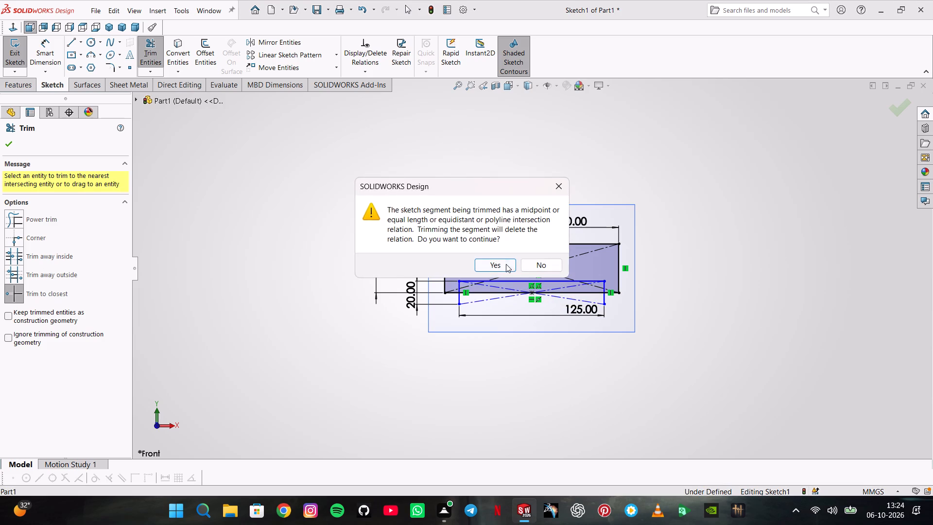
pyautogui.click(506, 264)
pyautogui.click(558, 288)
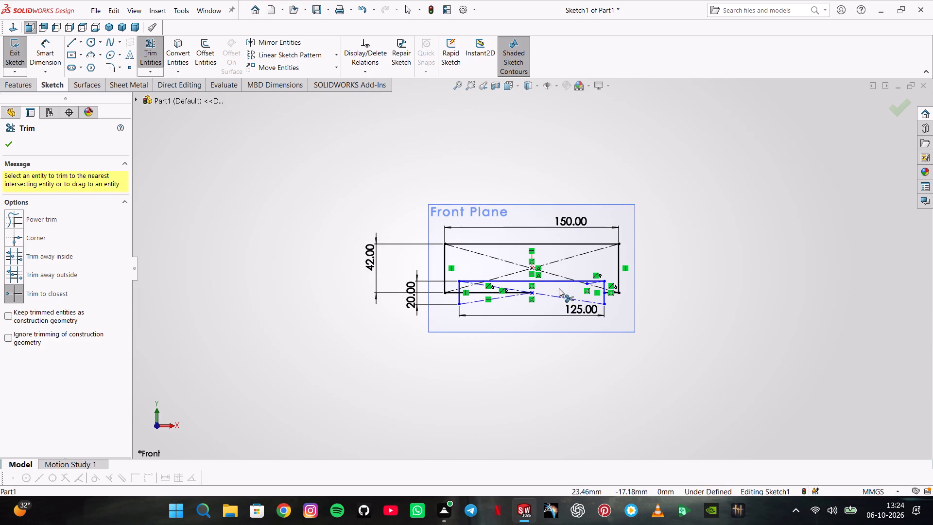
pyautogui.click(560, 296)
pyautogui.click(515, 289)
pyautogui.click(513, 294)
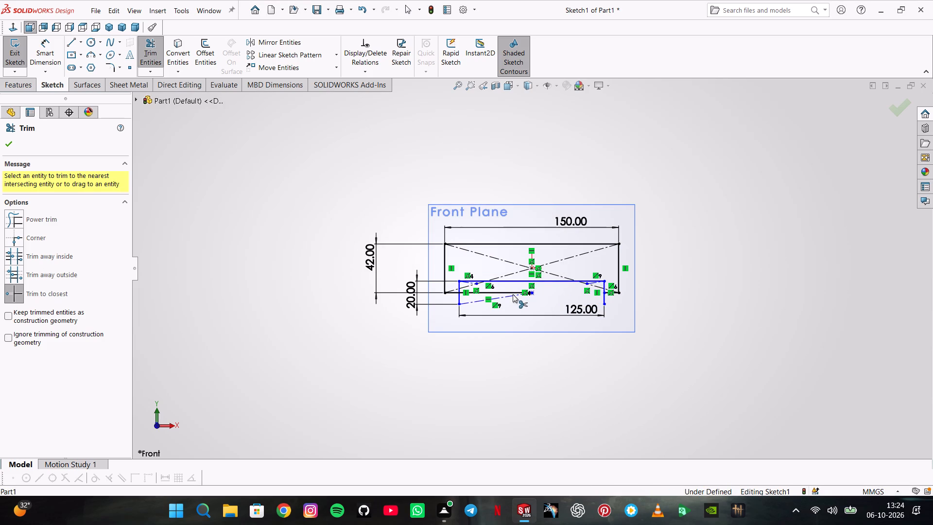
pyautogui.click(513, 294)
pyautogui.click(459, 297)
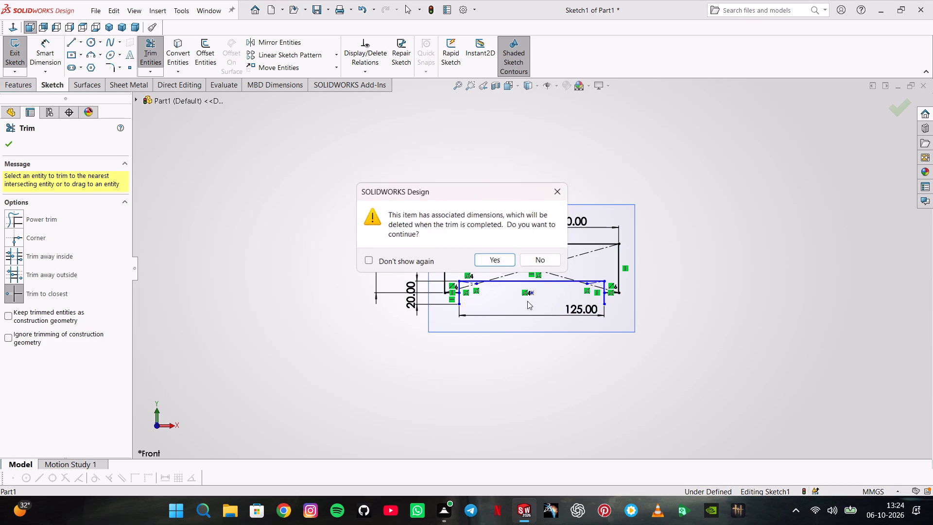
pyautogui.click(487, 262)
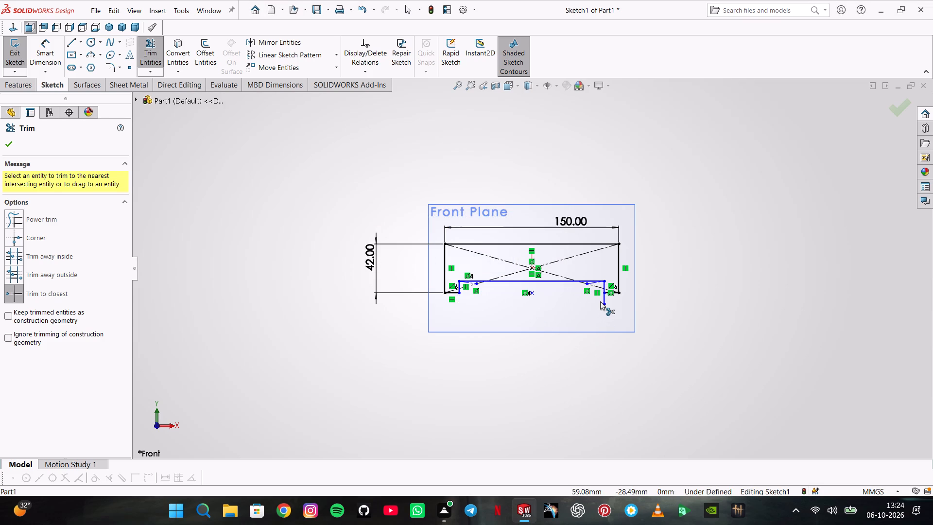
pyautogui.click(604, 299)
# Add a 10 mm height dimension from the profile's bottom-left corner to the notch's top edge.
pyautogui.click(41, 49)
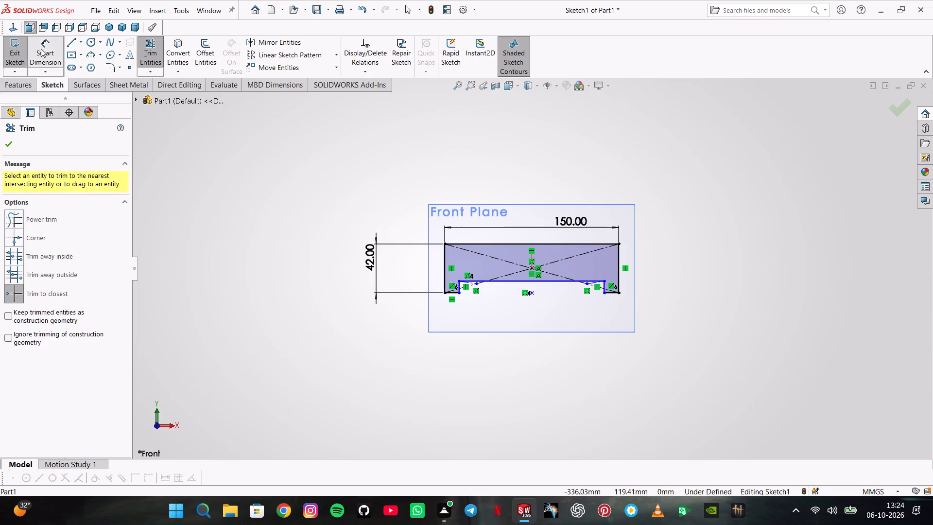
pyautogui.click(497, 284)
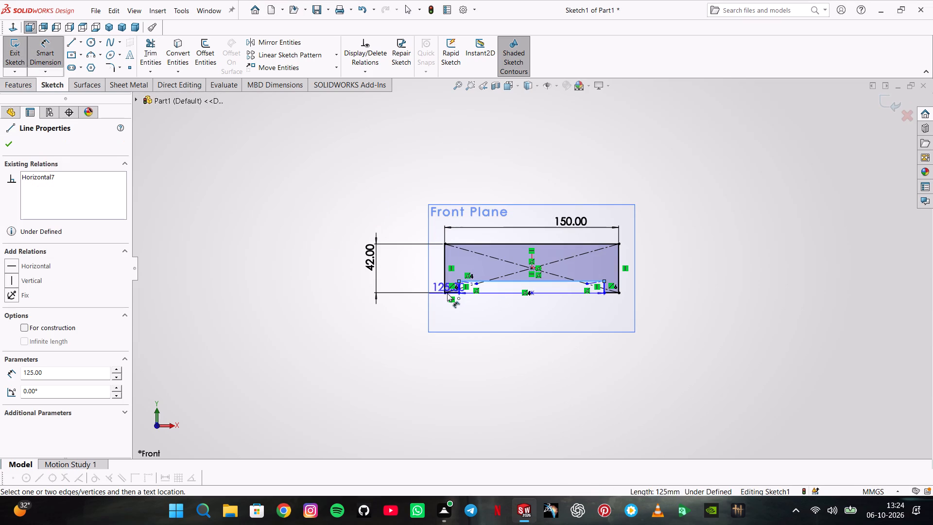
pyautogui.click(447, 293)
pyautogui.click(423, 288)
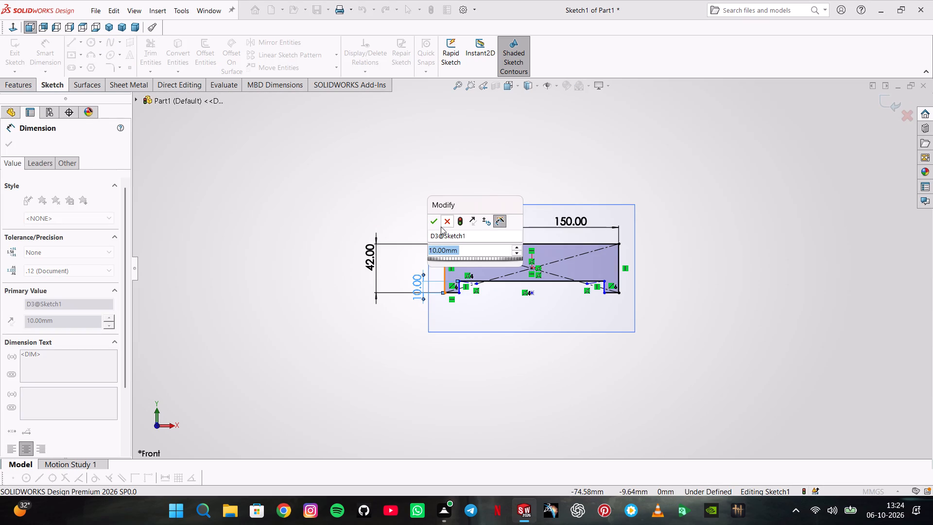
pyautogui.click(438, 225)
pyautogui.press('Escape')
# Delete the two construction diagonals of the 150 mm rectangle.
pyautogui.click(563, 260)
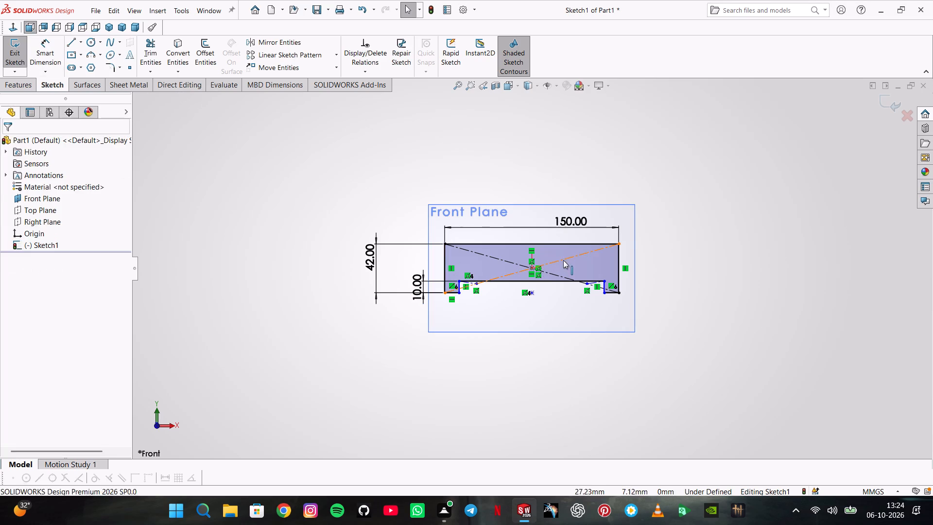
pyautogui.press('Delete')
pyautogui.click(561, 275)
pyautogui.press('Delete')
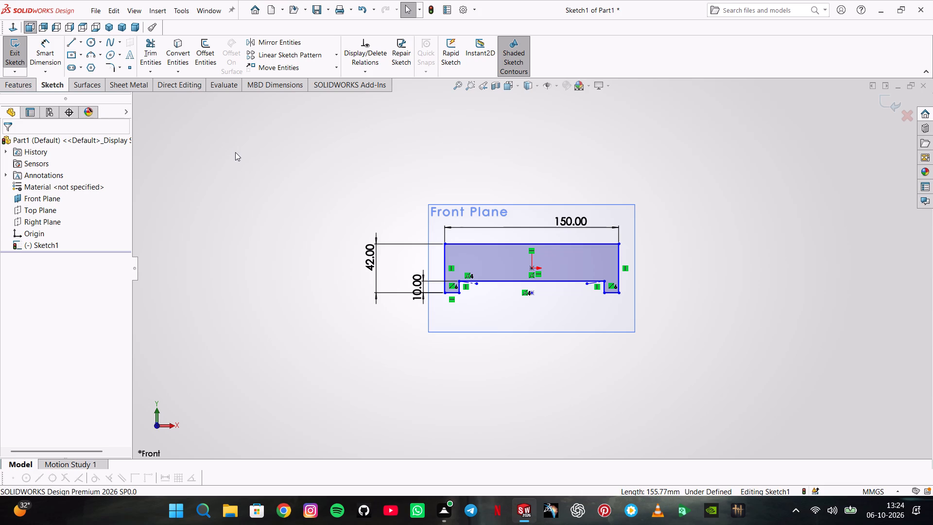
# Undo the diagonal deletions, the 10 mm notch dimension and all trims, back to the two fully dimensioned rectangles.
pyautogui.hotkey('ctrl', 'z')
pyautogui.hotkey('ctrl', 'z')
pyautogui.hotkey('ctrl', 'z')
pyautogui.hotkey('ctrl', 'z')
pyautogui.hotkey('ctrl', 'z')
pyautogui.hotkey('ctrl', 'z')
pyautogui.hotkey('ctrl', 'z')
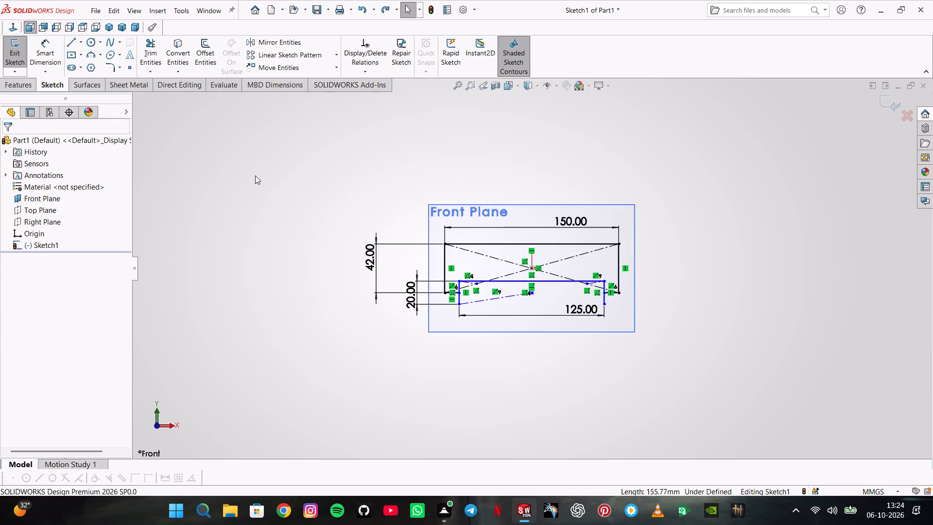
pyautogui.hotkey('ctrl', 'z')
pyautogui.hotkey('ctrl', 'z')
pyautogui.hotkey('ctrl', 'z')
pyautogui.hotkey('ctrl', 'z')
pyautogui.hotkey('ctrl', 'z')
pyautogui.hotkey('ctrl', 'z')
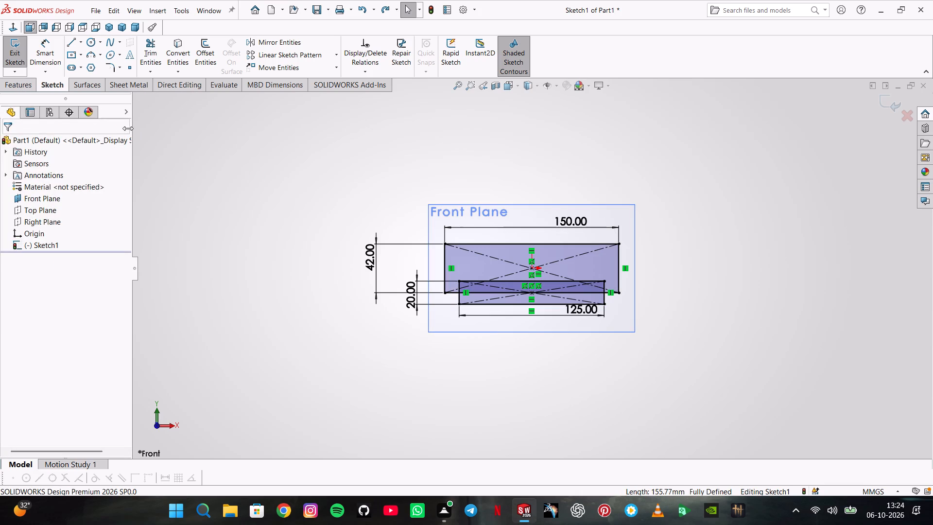
# Trim the 150 mm rectangle's bottom edge segments lying outside the 125 mm rectangle on both sides.
pyautogui.click(156, 56)
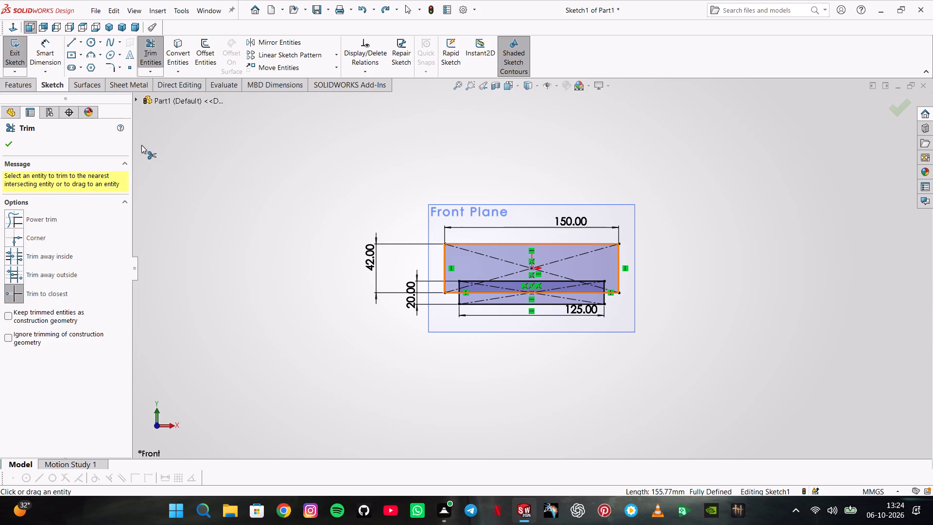
pyautogui.click(153, 76)
pyautogui.click(161, 95)
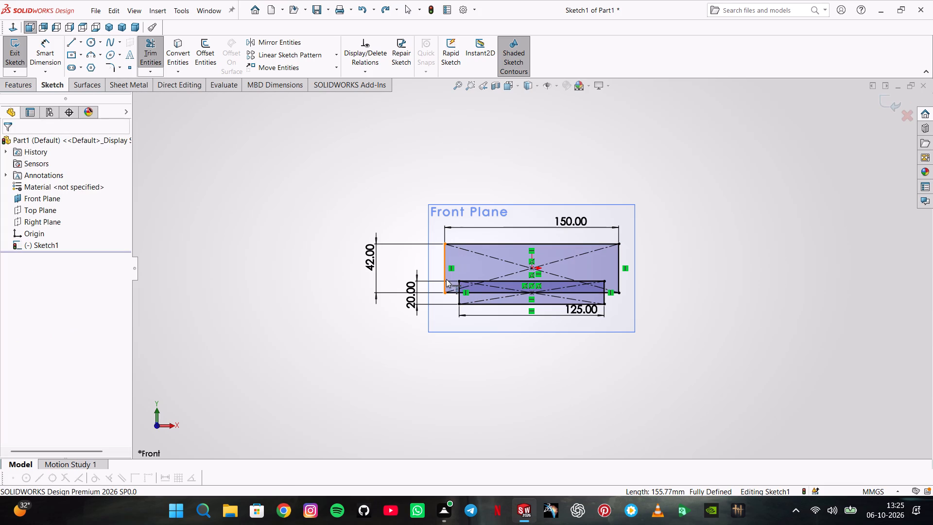
pyautogui.scroll(-5, 457, 280)
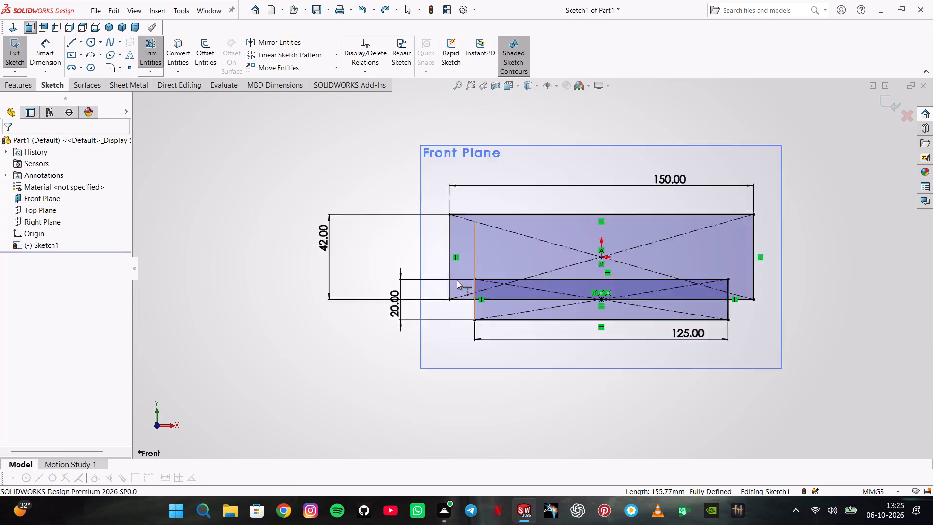
pyautogui.scroll(-3, 457, 280)
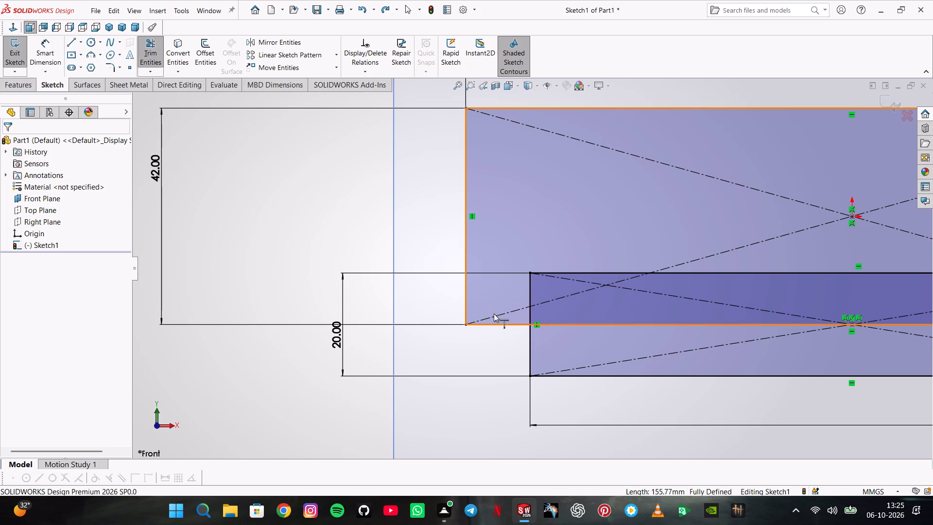
pyautogui.click(149, 50)
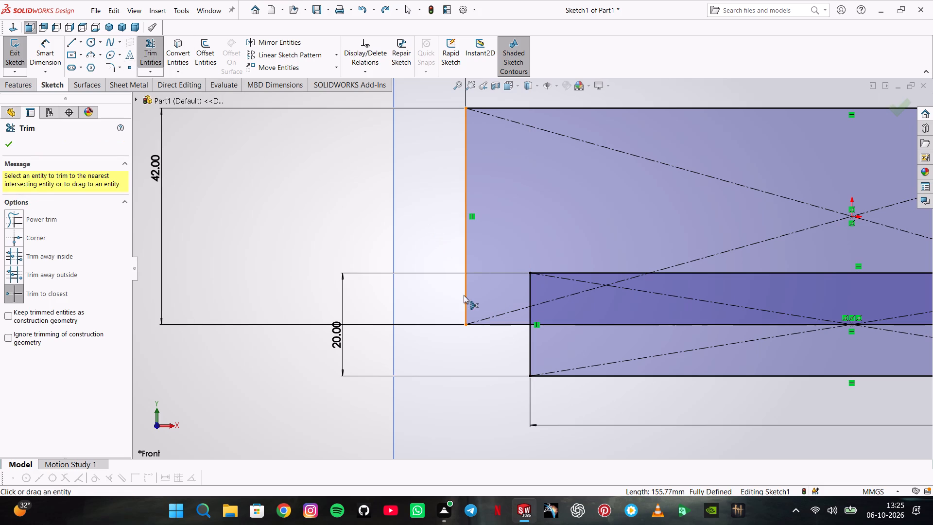
pyautogui.click(499, 322)
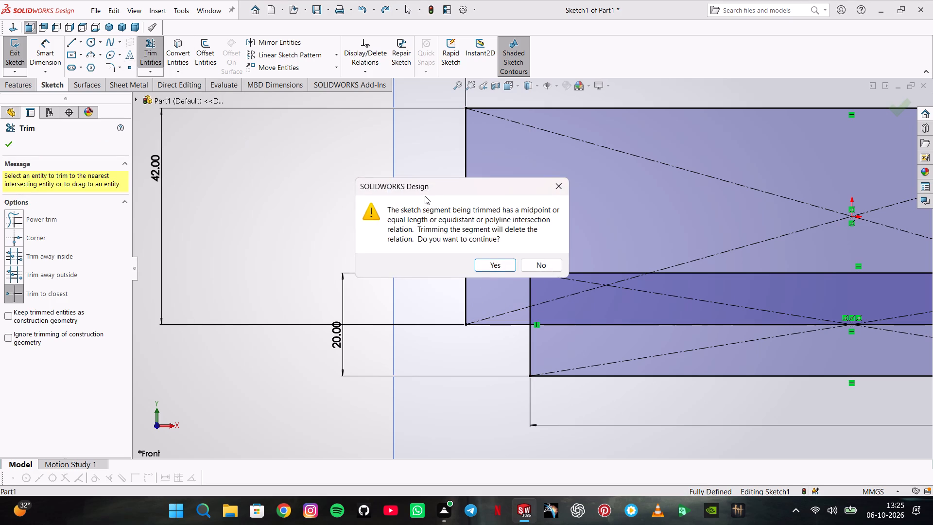
pyautogui.click(500, 271)
pyautogui.scroll(3, 778, 334)
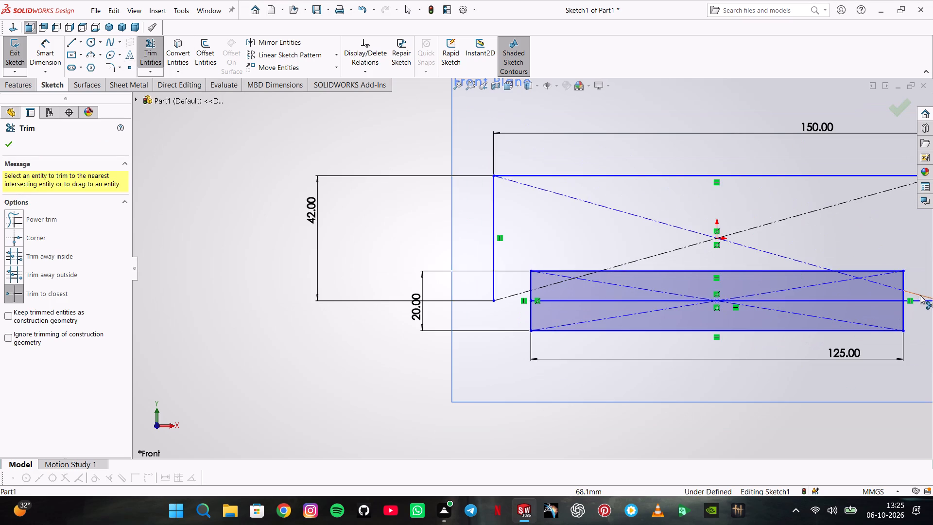
pyautogui.click(919, 300)
# Trim the rest of the 150 mm rectangle's bottom edge and the bottom edge of the 125 mm rectangle.
pyautogui.click(886, 334)
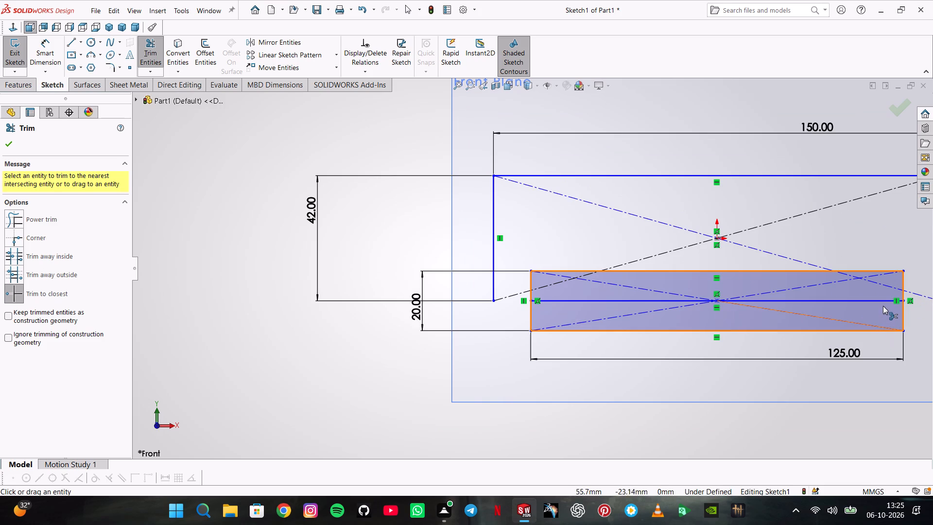
pyautogui.click(883, 301)
pyautogui.click(903, 312)
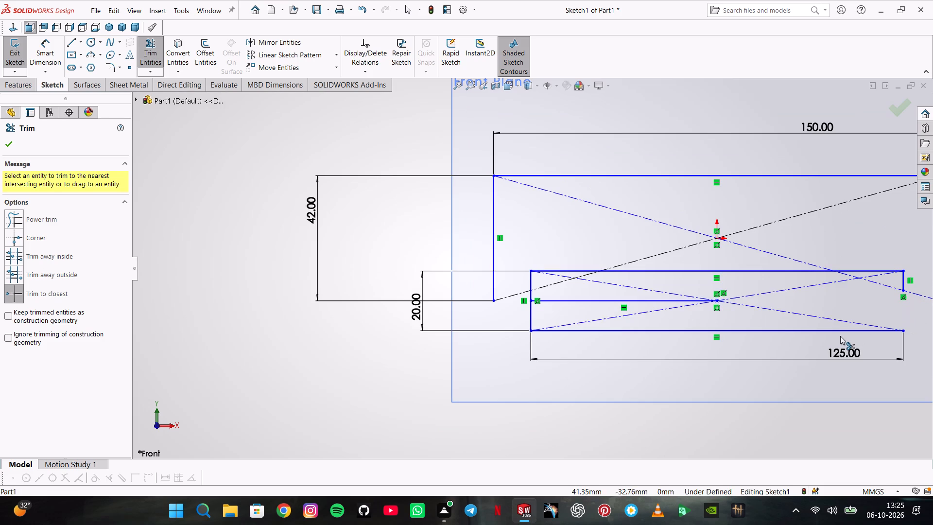
pyautogui.hotkey('ctrl', 'z')
pyautogui.click(791, 328)
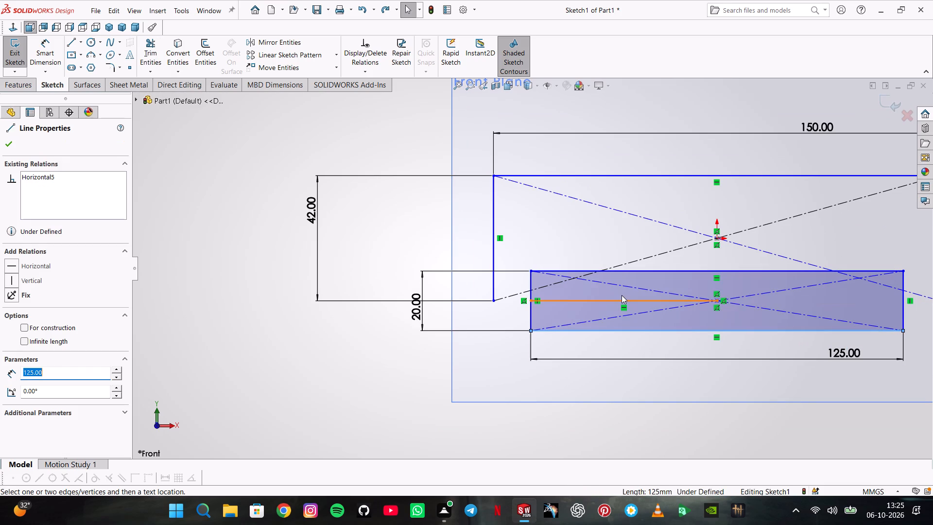
pyautogui.click(623, 301)
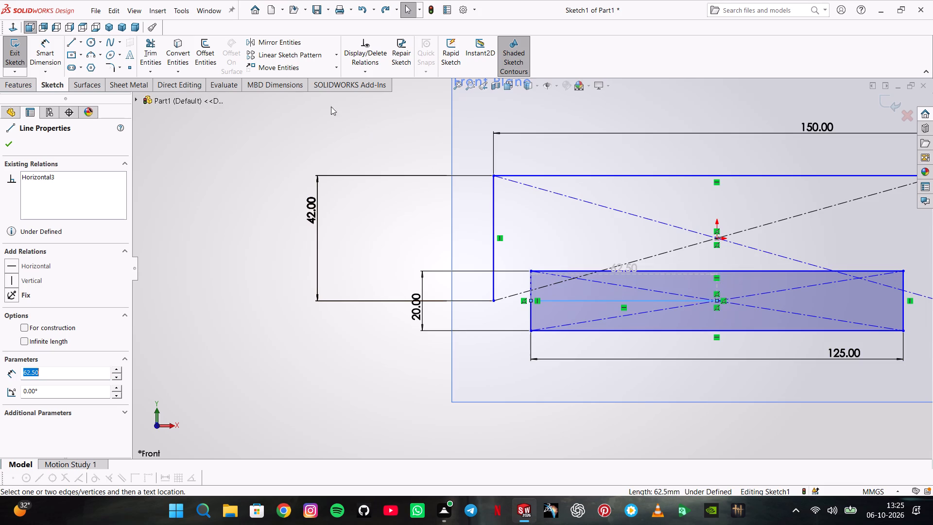
pyautogui.click(159, 48)
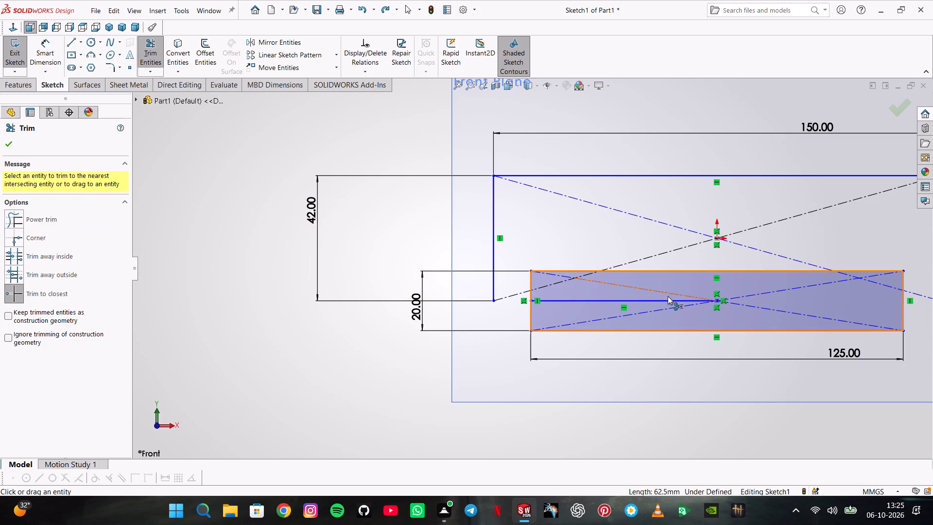
pyautogui.click(668, 296)
pyautogui.click(667, 299)
pyautogui.click(682, 326)
pyautogui.click(686, 333)
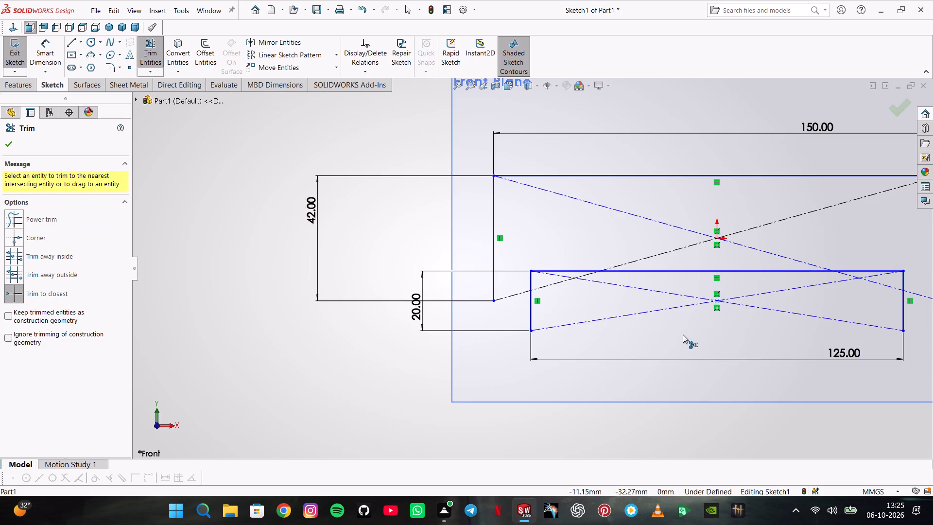
pyautogui.click(156, 69)
pyautogui.click(169, 97)
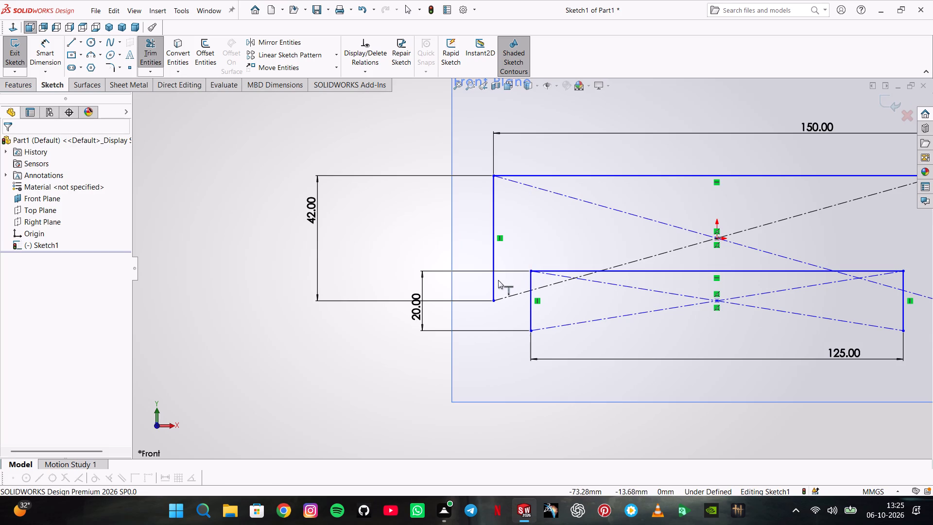
pyautogui.press('Escape')
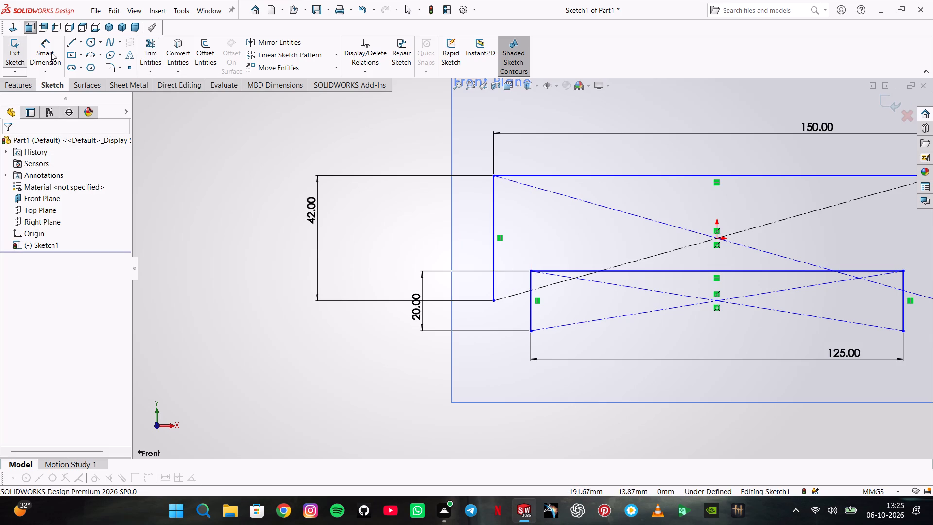
# Draw two 12.5 mm horizontal lines from the smaller rectangle's top corners out to the larger rectangle's sides.
pyautogui.click(70, 41)
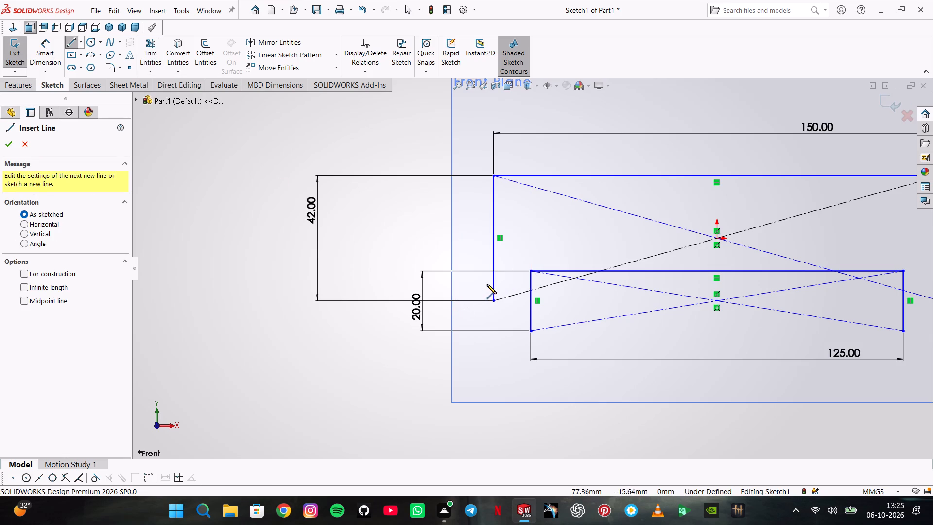
pyautogui.click(532, 273)
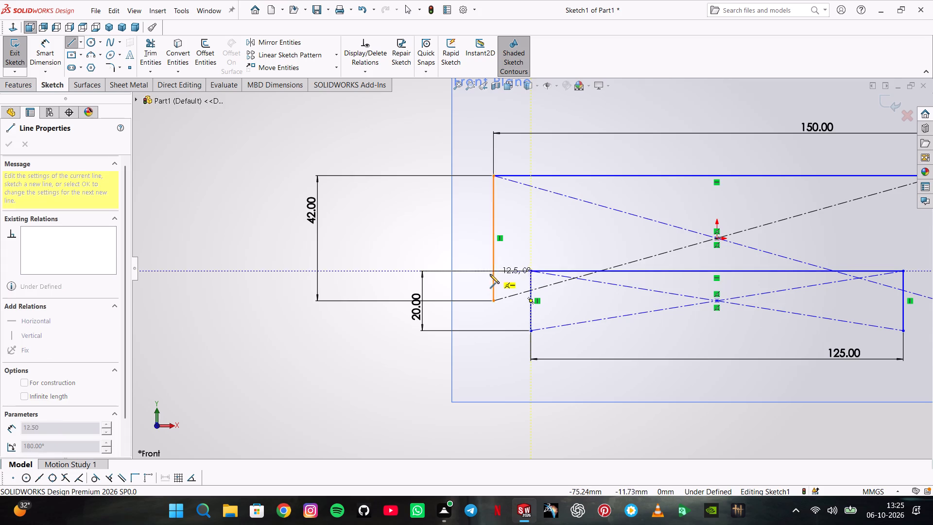
pyautogui.click(491, 272)
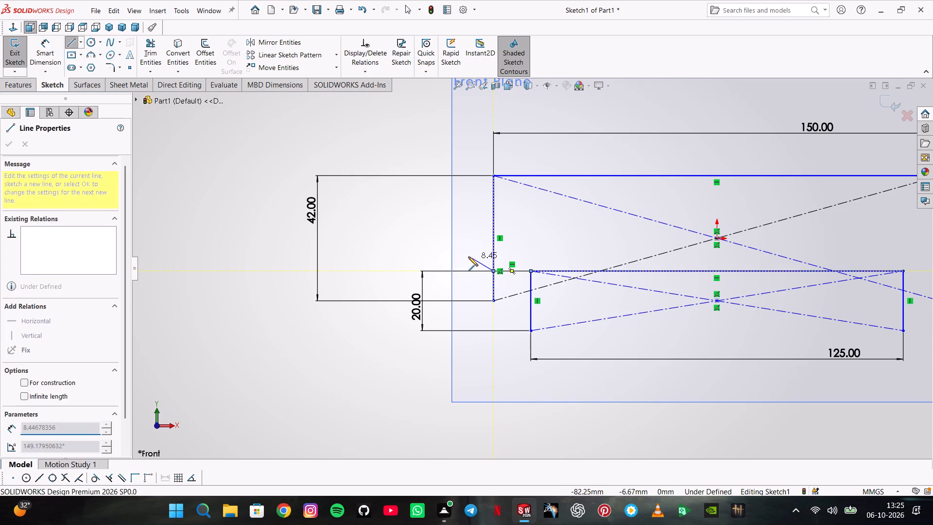
pyautogui.doubleClick(468, 257)
pyautogui.scroll(2, 838, 299)
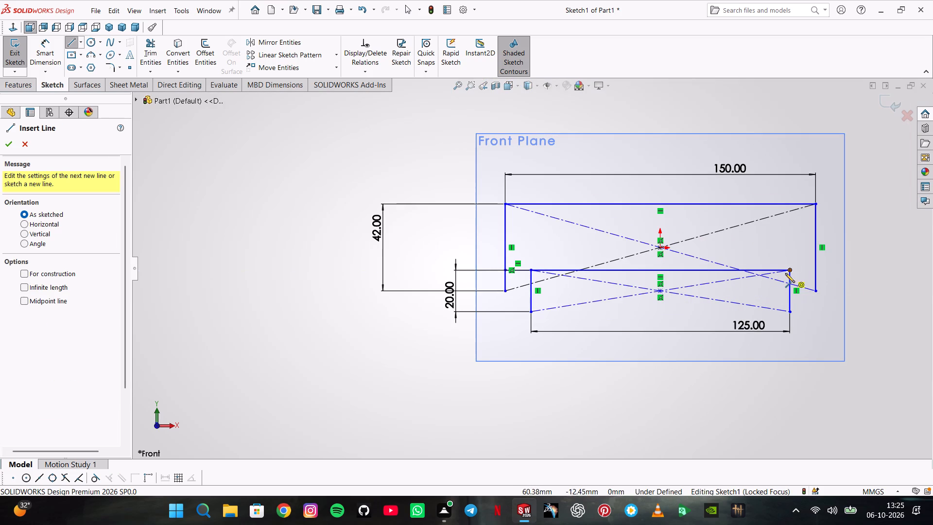
pyautogui.click(792, 269)
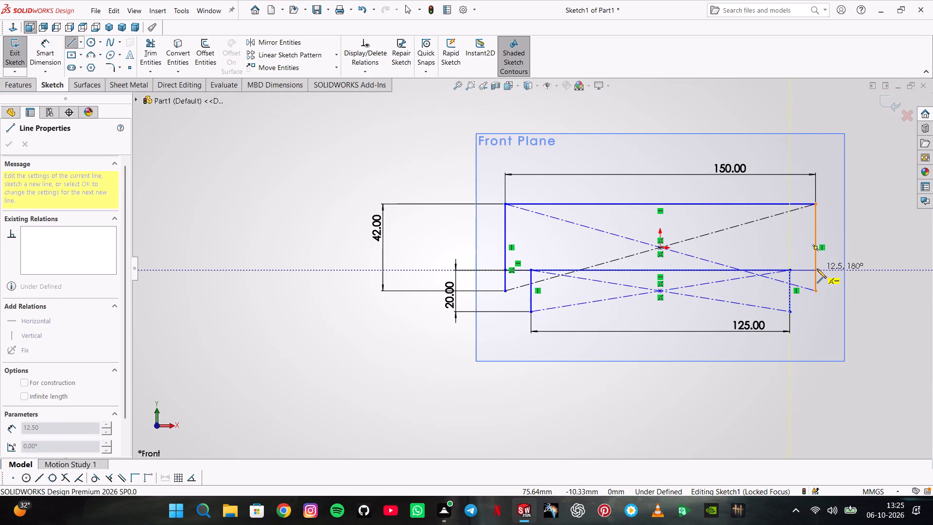
pyautogui.click(817, 269)
pyautogui.doubleClick(829, 265)
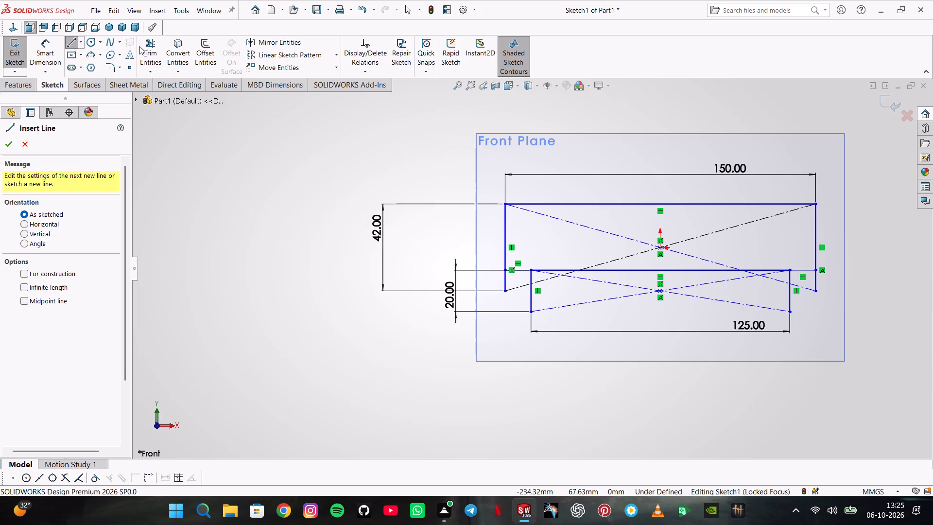
# Delete the two construction diagonals of the 150 mm rectangle.
pyautogui.click(146, 52)
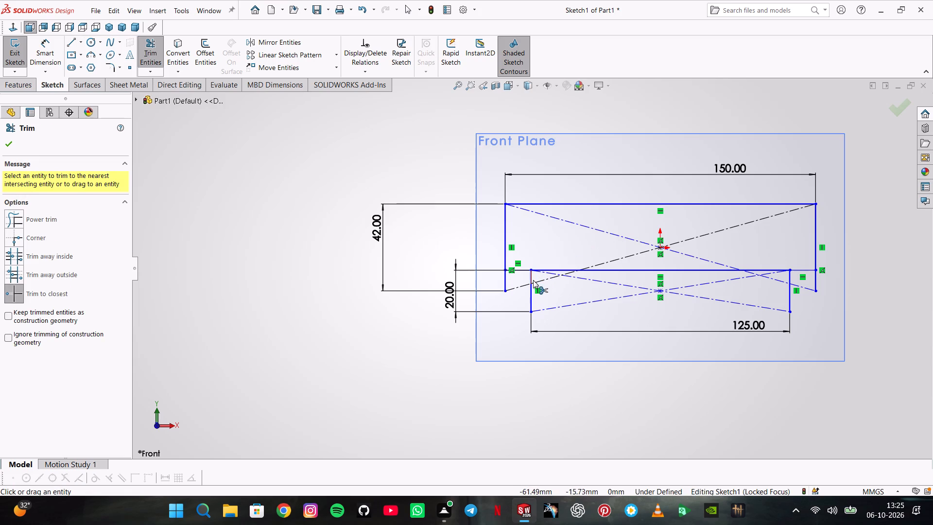
pyautogui.press('Escape')
pyautogui.click(690, 240)
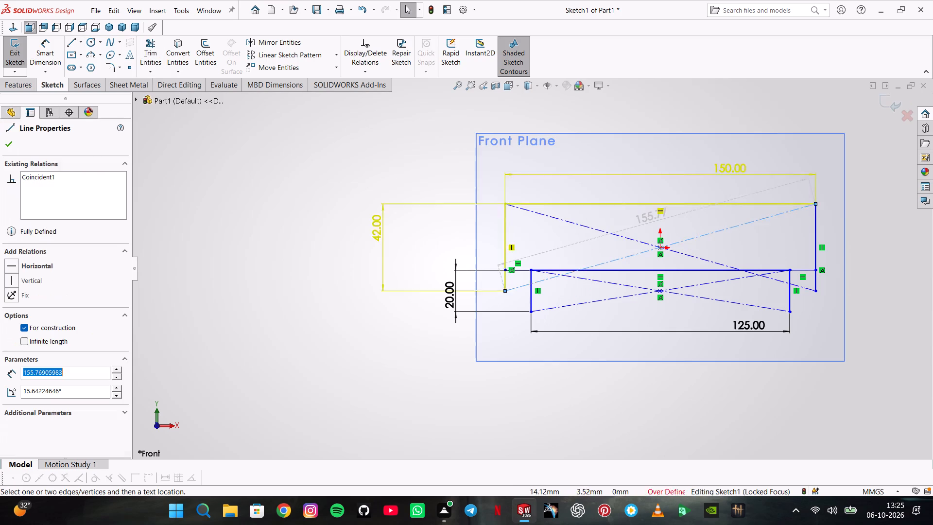
pyautogui.press('Delete')
pyautogui.click(675, 249)
pyautogui.press('Delete')
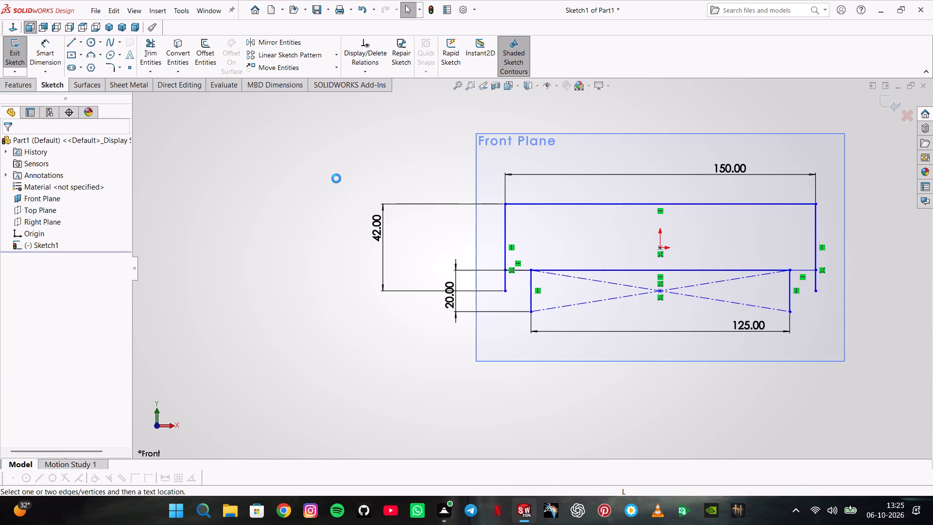
# Trim the larger rectangle's left side below the short horizontal line, allowing its 42 mm height dimension to be deleted.
pyautogui.click(163, 39)
pyautogui.click(155, 61)
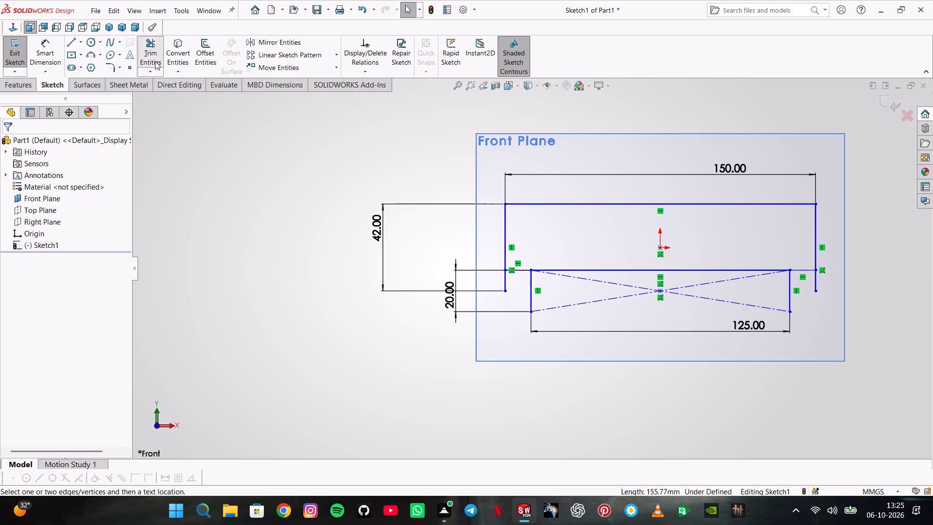
pyautogui.click(504, 283)
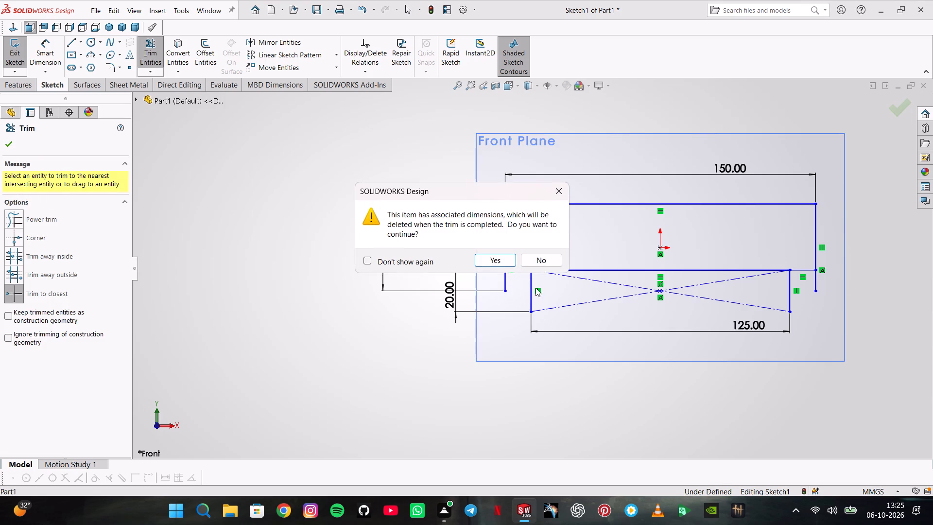
pyautogui.click(501, 263)
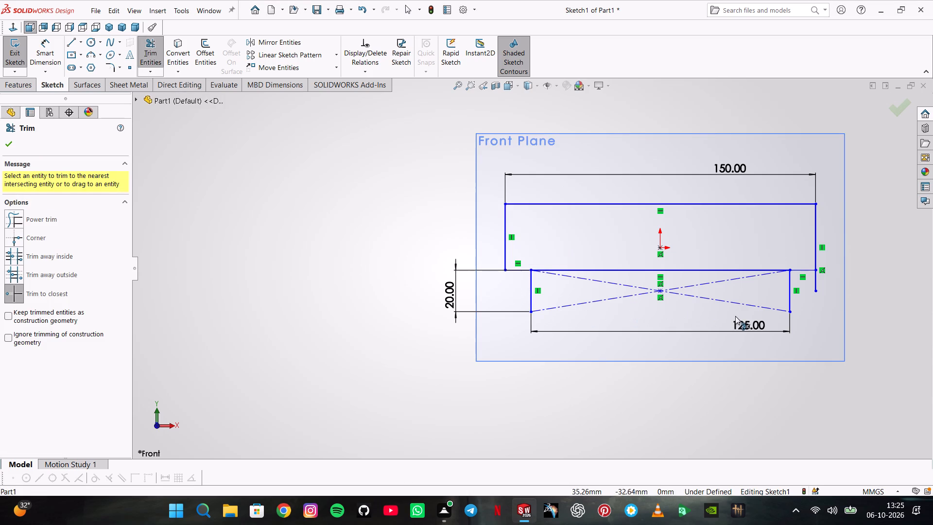
# Draw a 137.5 mm horizontal line from the larger rectangle's lower-right endpoint to the midpoint of the smaller rectangle's left side.
pyautogui.click(72, 44)
pyautogui.click(817, 289)
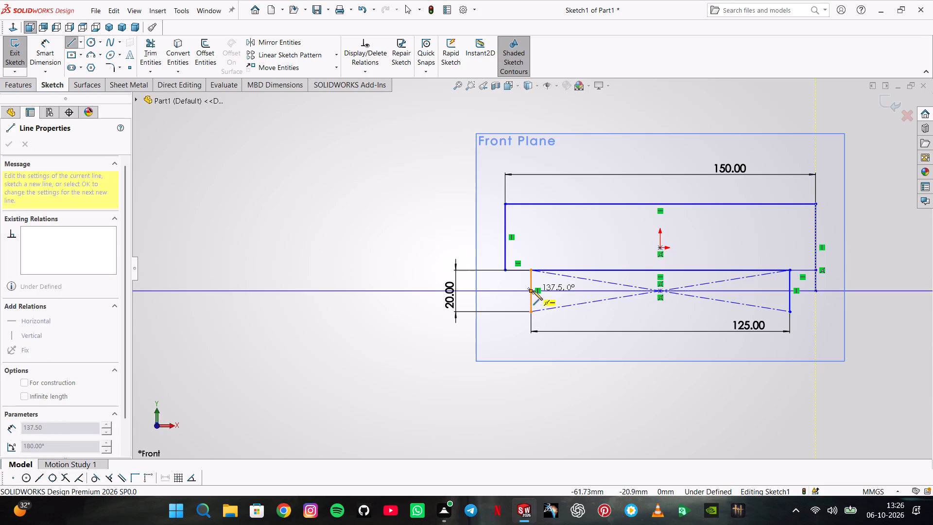
pyautogui.click(533, 291)
pyautogui.doubleClick(419, 242)
# Trim the protruding right-hand segments, the smaller rectangle's lower side halves and its top edge to leave one closed stepped profile.
pyautogui.click(147, 52)
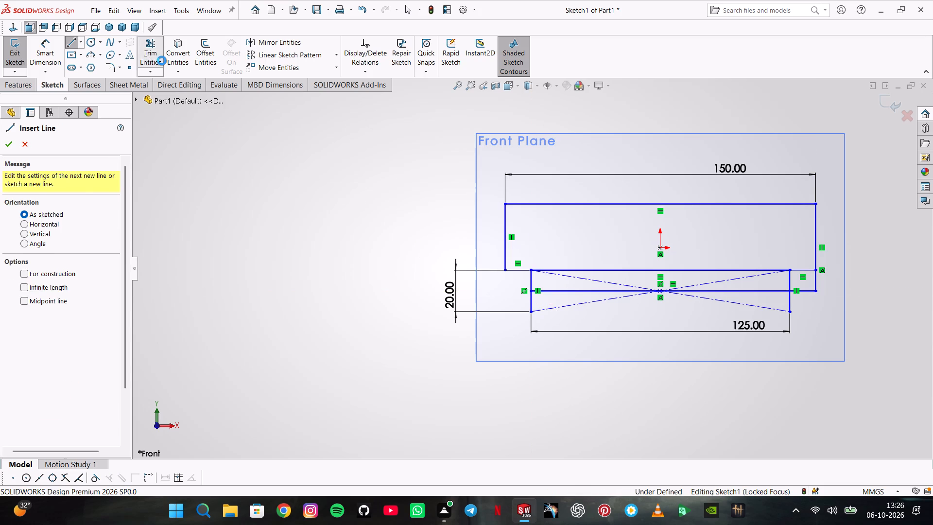
pyautogui.click(810, 291)
pyautogui.click(816, 284)
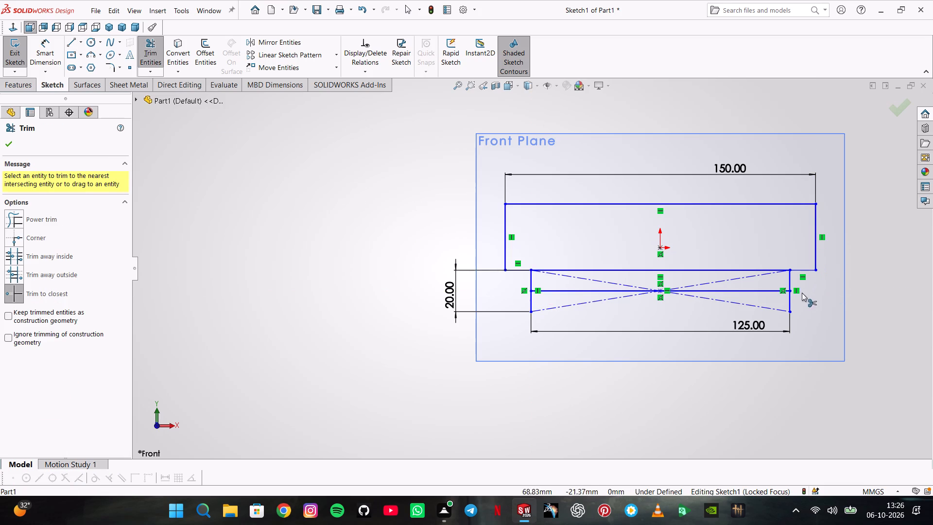
pyautogui.click(789, 297)
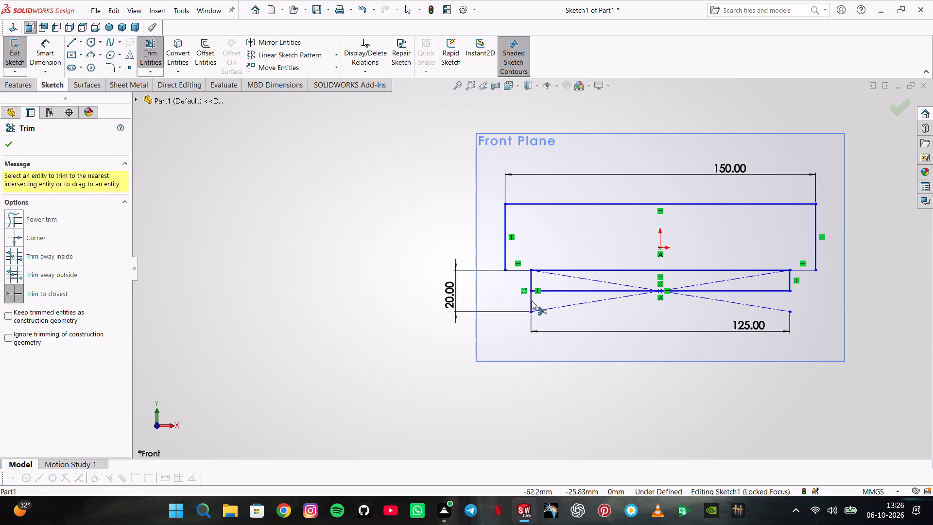
pyautogui.click(532, 301)
pyautogui.click(509, 264)
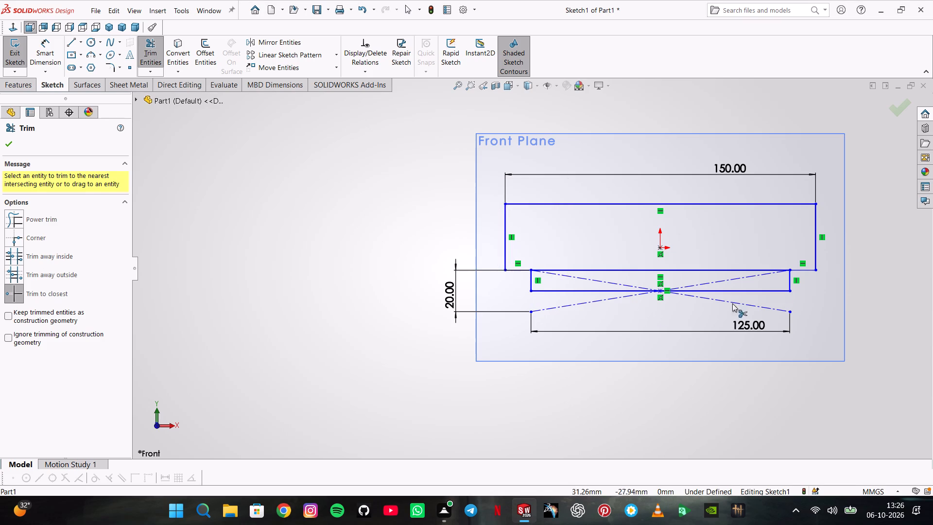
pyautogui.click(754, 273)
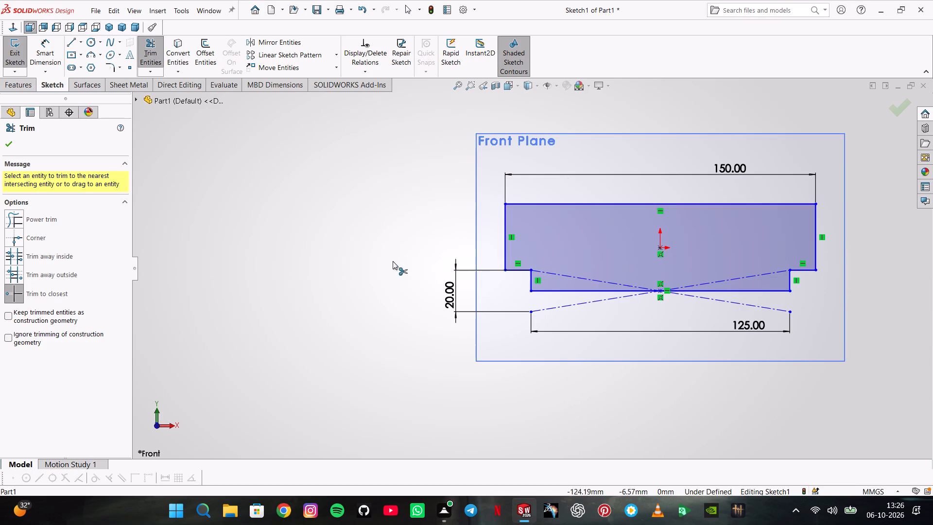
pyautogui.press('Escape')
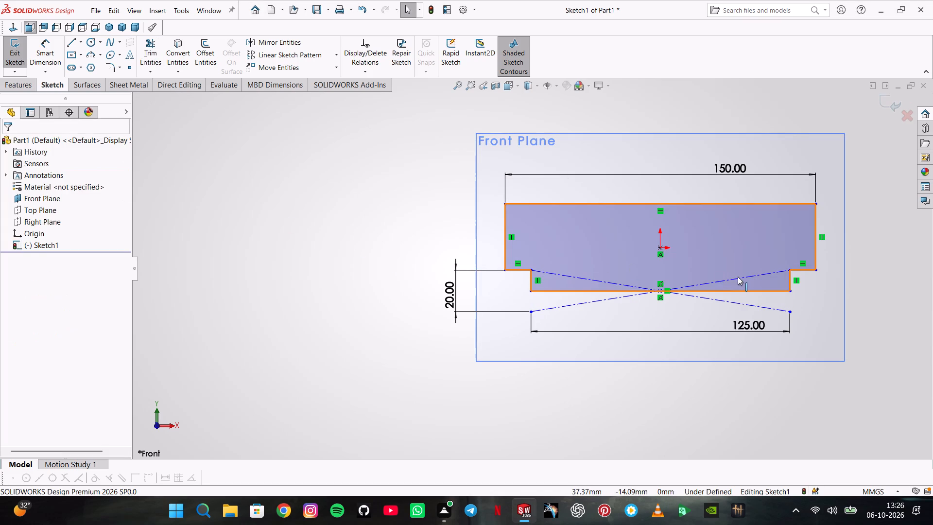
# Delete the two leftover construction diagonals of the smaller 125 mm rectangle, including their associated dimensions.
pyautogui.click(738, 277)
pyautogui.press('F12')
pyautogui.click(739, 306)
pyautogui.press('F12')
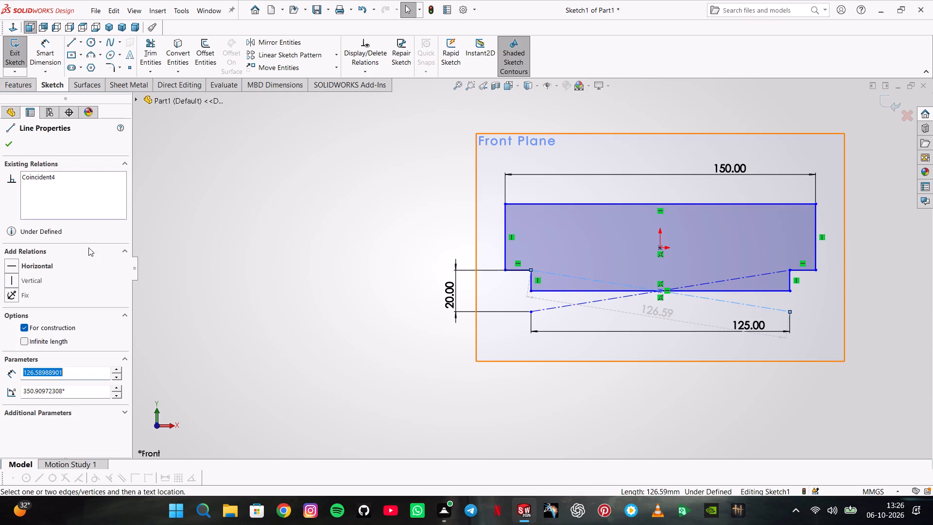
pyautogui.press('F12')
pyautogui.press('Delete')
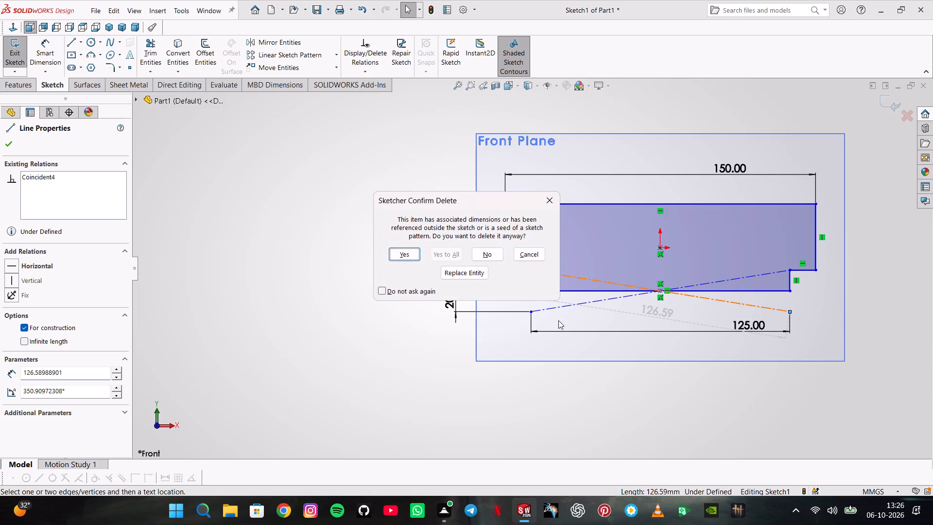
pyautogui.press('Return')
pyautogui.click(558, 305)
pyautogui.press('Delete')
pyautogui.press('Return')
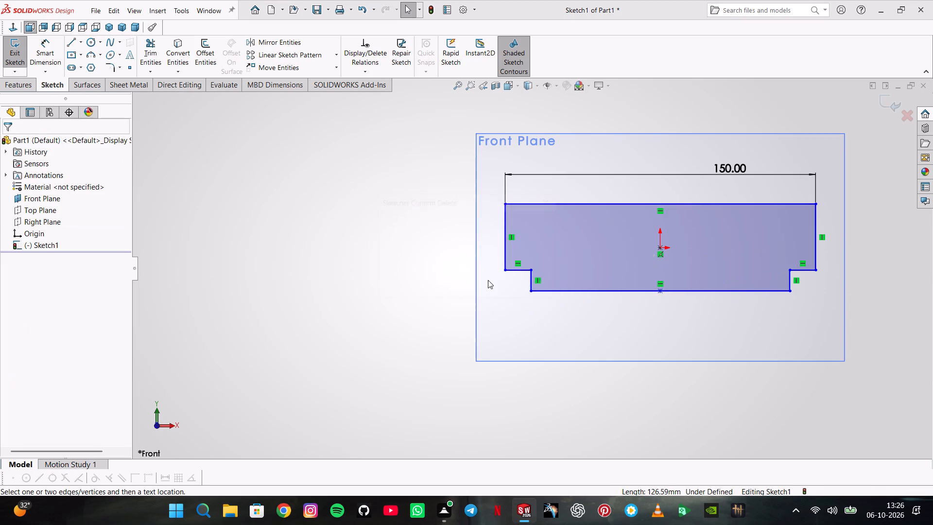
# Add a 10 mm vertical dimension between the profile's bottom edge and the short left ledge.
pyautogui.click(40, 53)
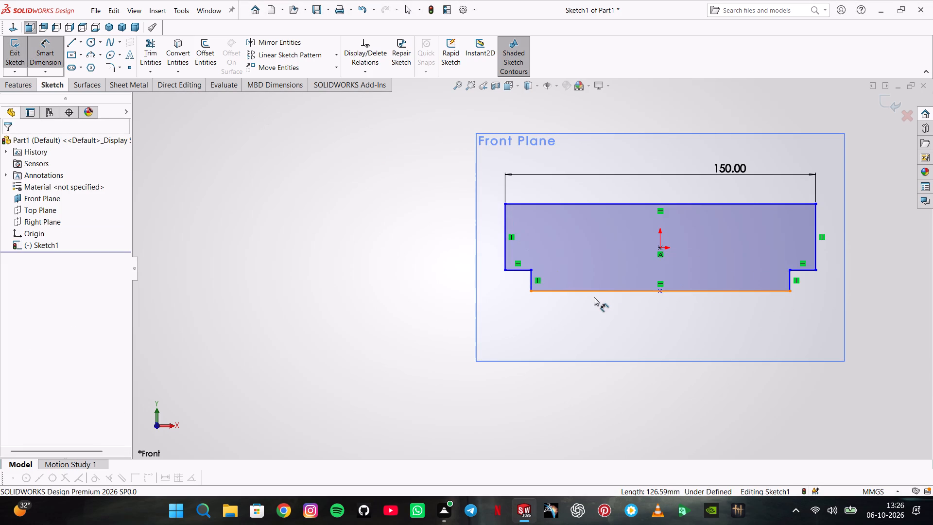
pyautogui.click(597, 290)
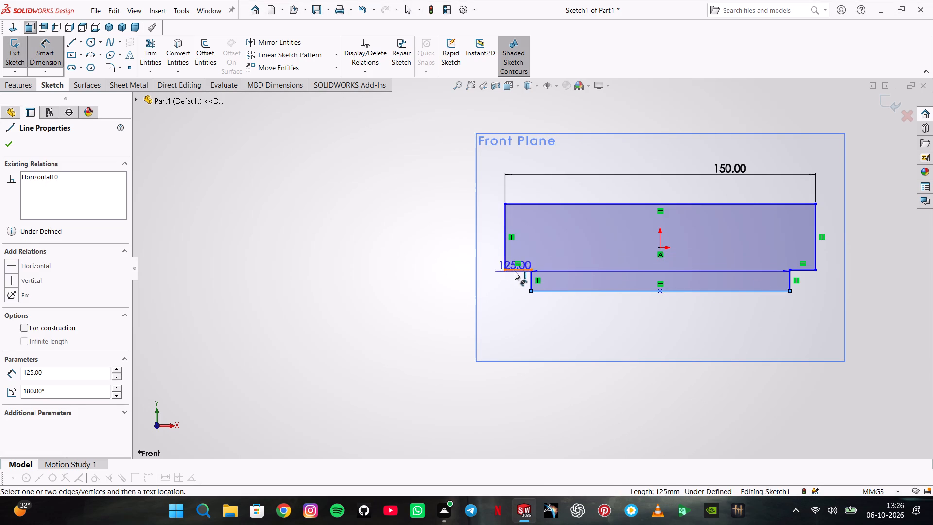
pyautogui.click(515, 271)
pyautogui.click(420, 275)
pyautogui.click(528, 278)
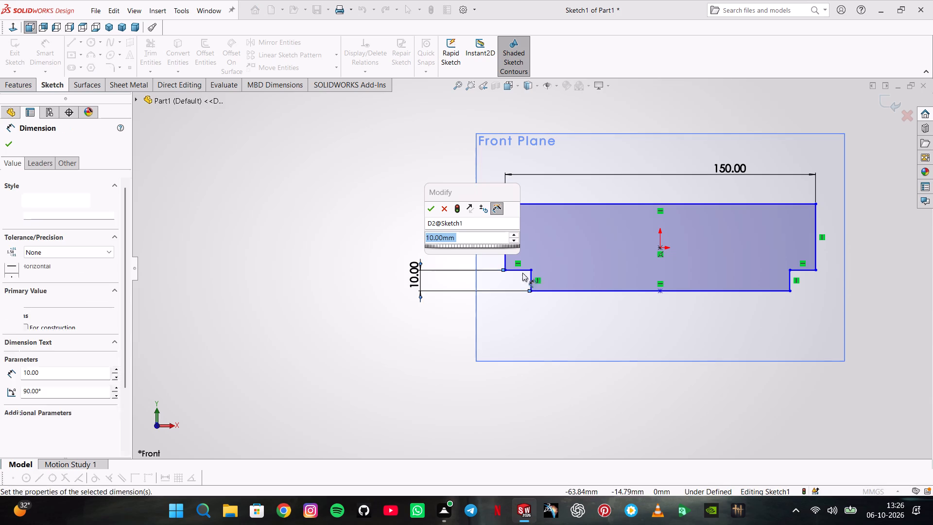
pyautogui.click(432, 211)
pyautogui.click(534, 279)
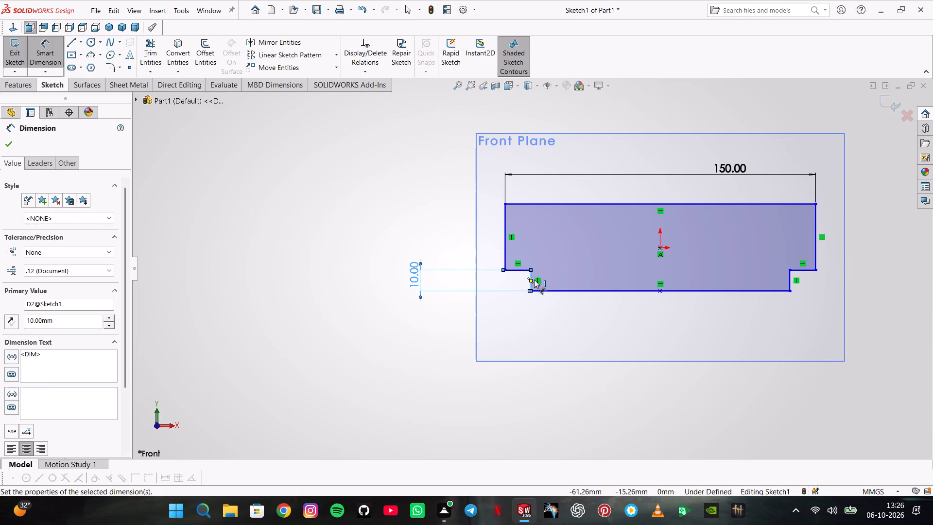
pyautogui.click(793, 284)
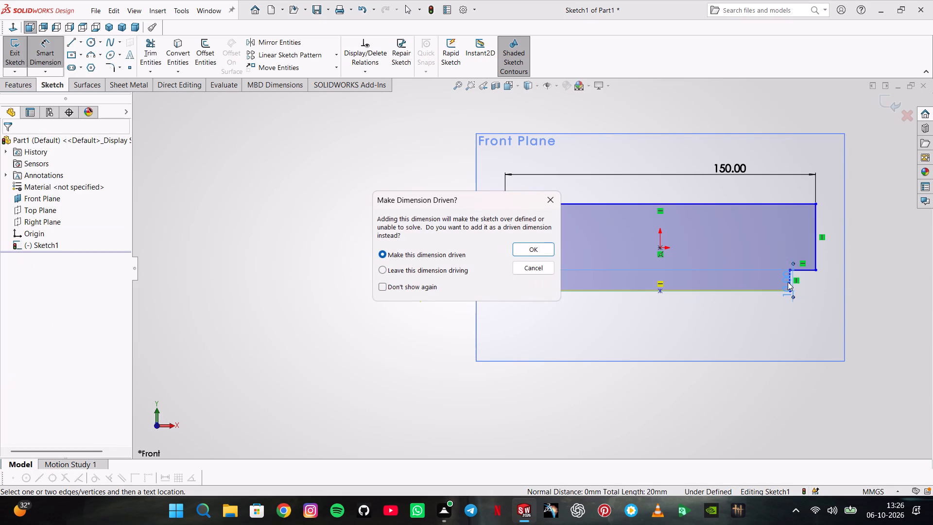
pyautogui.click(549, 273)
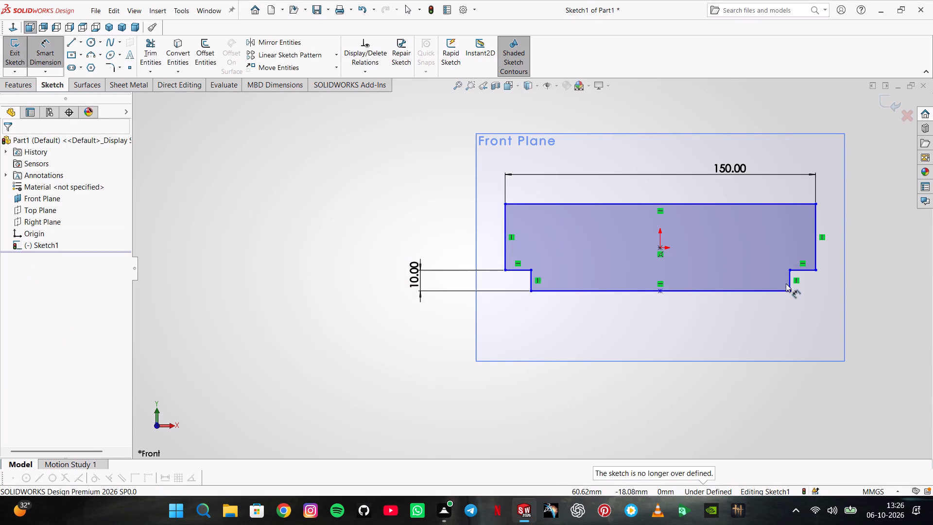
# Dimension the lower section's width between its two short vertical sides as 125 mm and the right ledge's width as 12.5 mm.
pyautogui.click(791, 279)
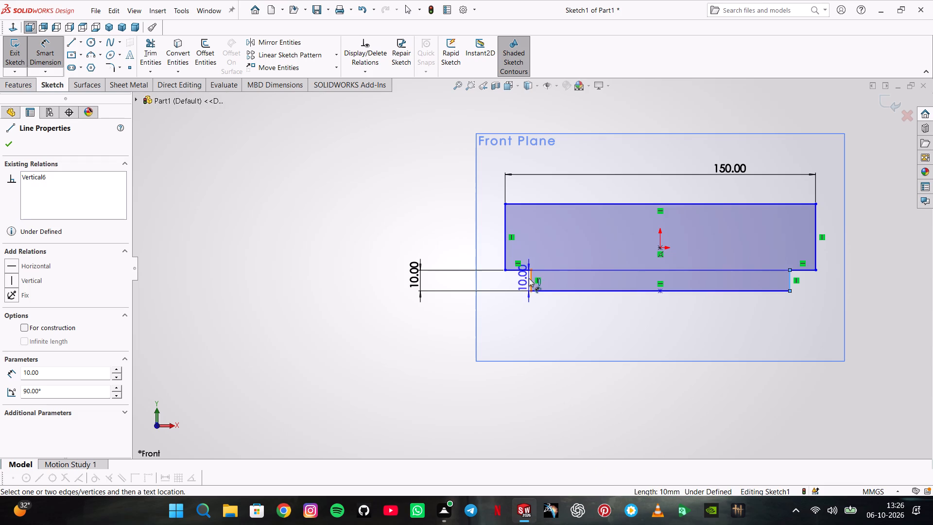
pyautogui.click(529, 278)
pyautogui.click(624, 327)
pyautogui.click(654, 262)
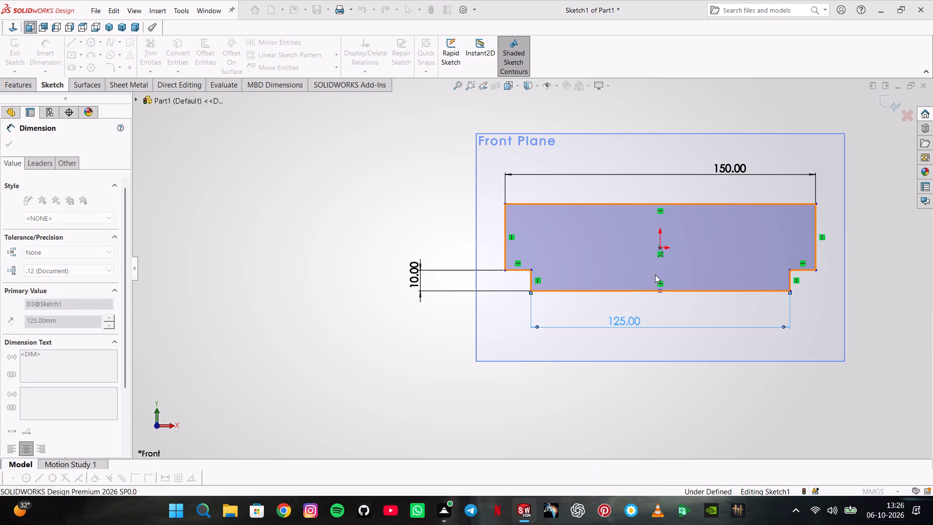
pyautogui.click(808, 268)
pyautogui.click(805, 318)
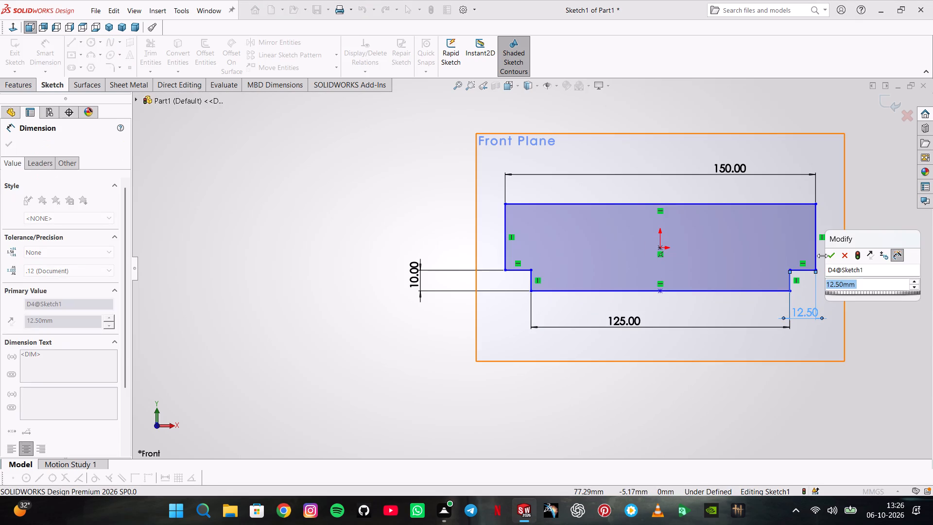
pyautogui.click(830, 259)
pyautogui.press('Escape')
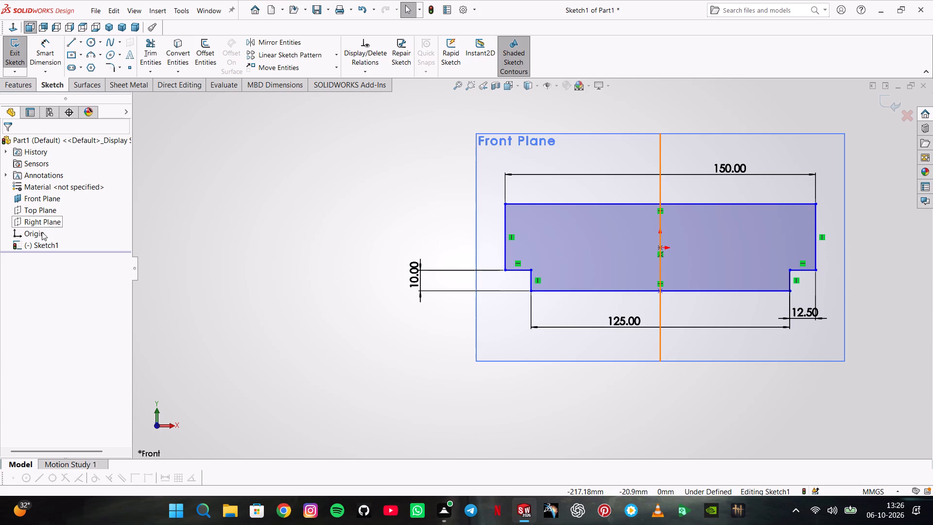
# Extrude the stepped profile as a blind boss 55 mm deep in the reversed direction.
pyautogui.click(34, 80)
pyautogui.click(53, 54)
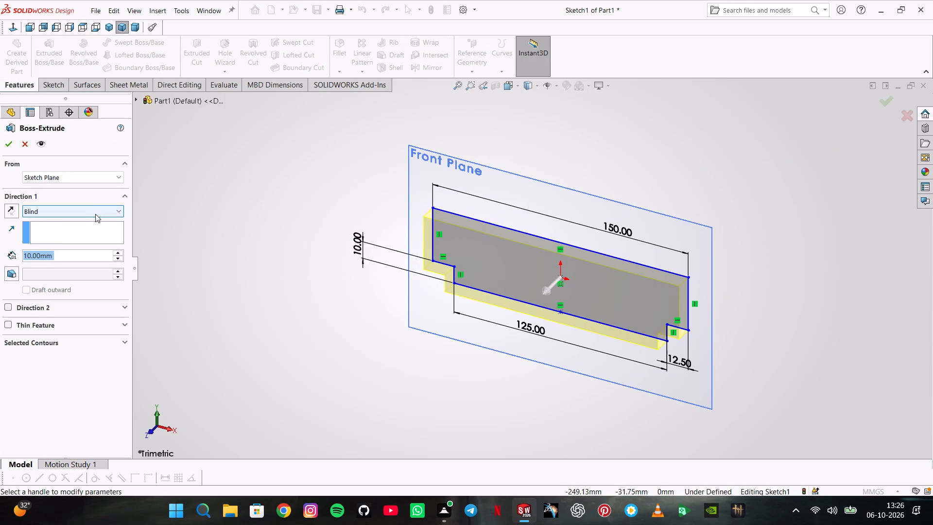
pyautogui.click(95, 214)
pyautogui.click(5, 213)
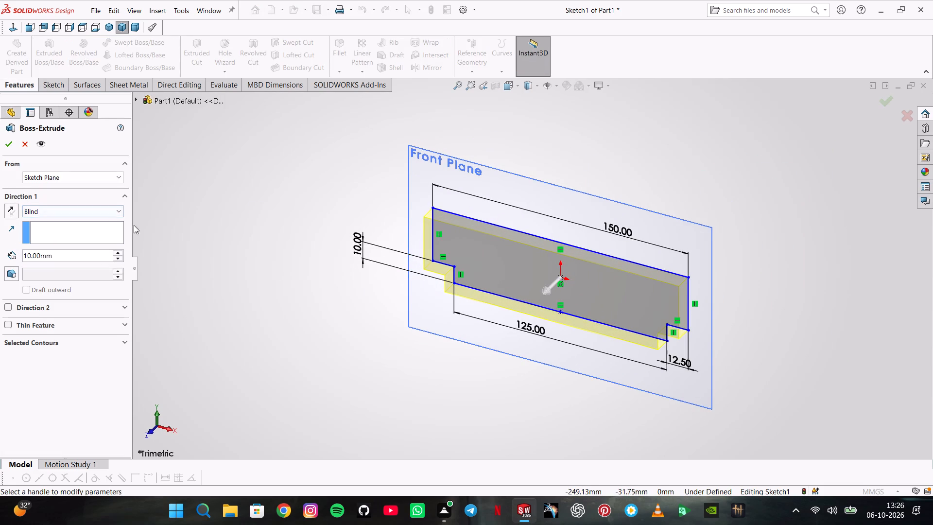
pyautogui.click(7, 208)
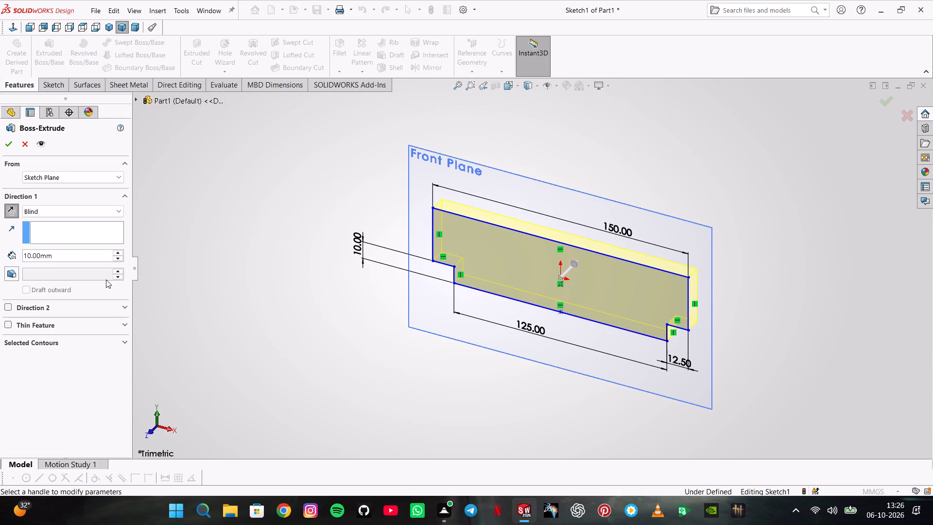
pyautogui.doubleClick(99, 258)
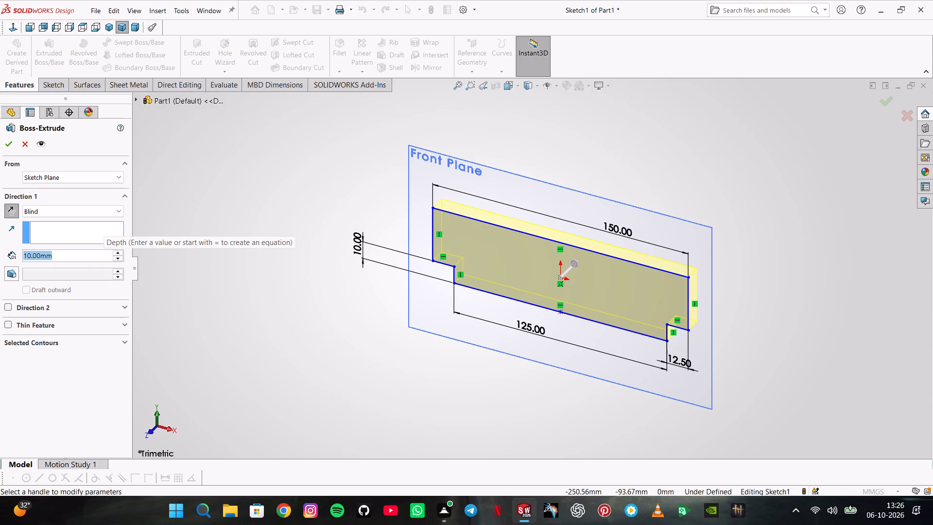
pyautogui.write('55')
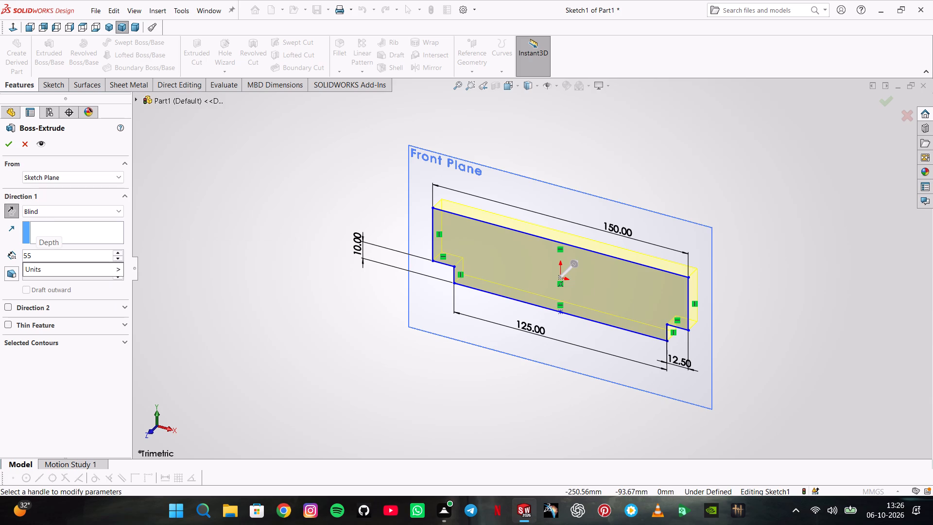
pyautogui.press('Return')
pyautogui.press('Return')
pyautogui.click(317, 248)
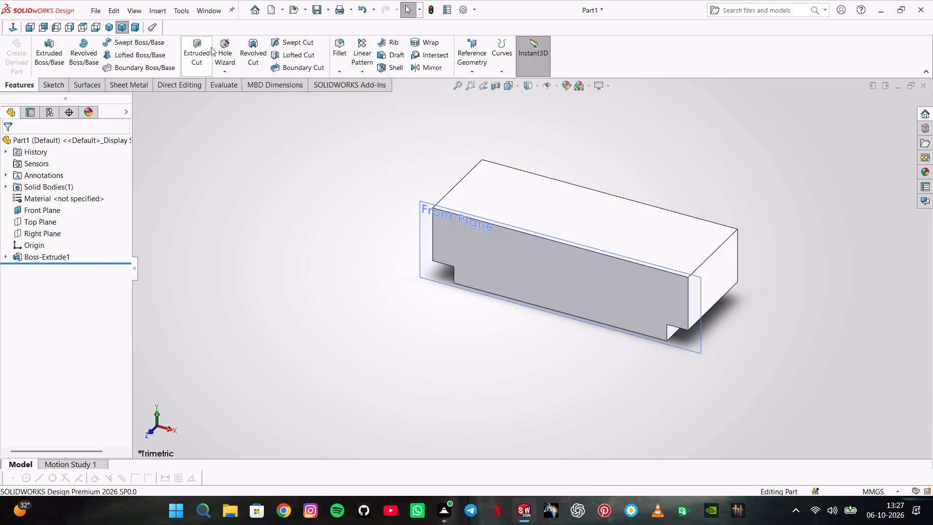
# Fillet the two upper end edges of the block, each running along its depth, with a symmetric 64 mm radius.
pyautogui.click(341, 45)
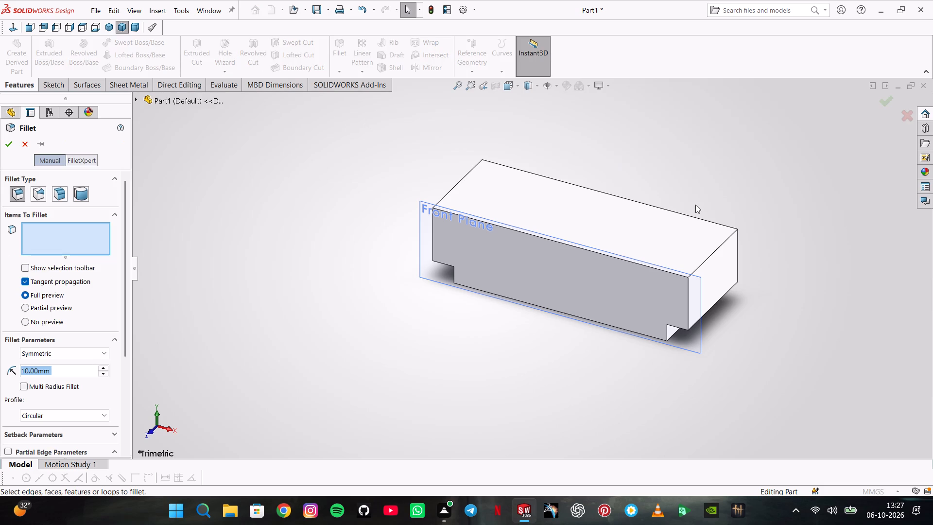
pyautogui.click(716, 250)
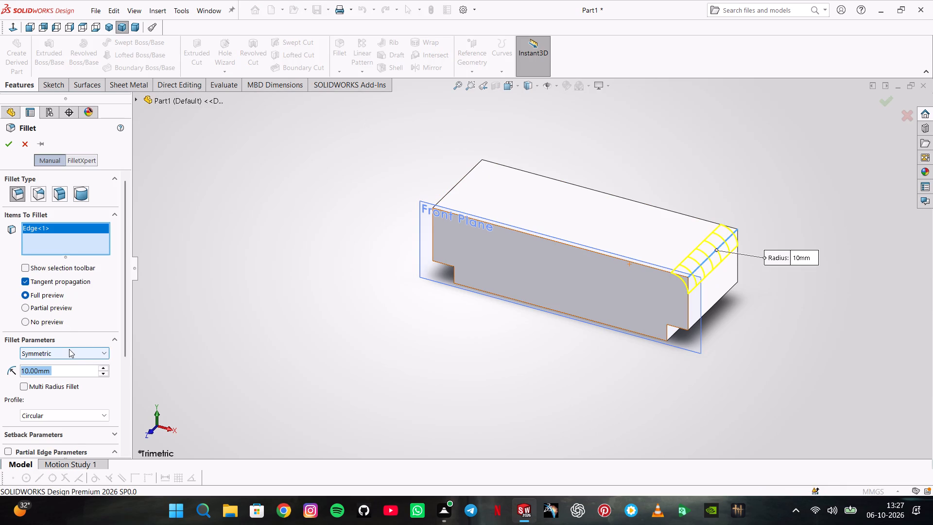
pyautogui.write('64')
pyautogui.press('Return')
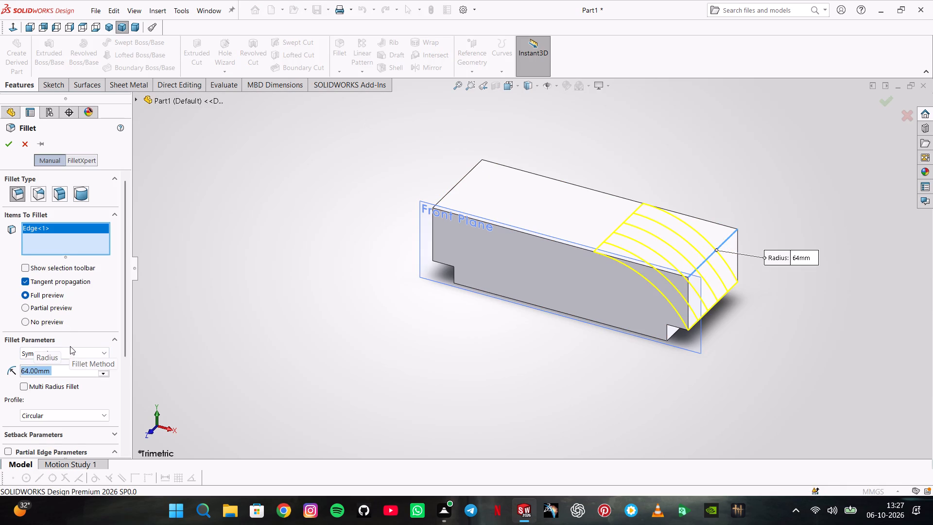
pyautogui.moveTo(463, 226); pyautogui.dragTo(498, 249, button='middle')
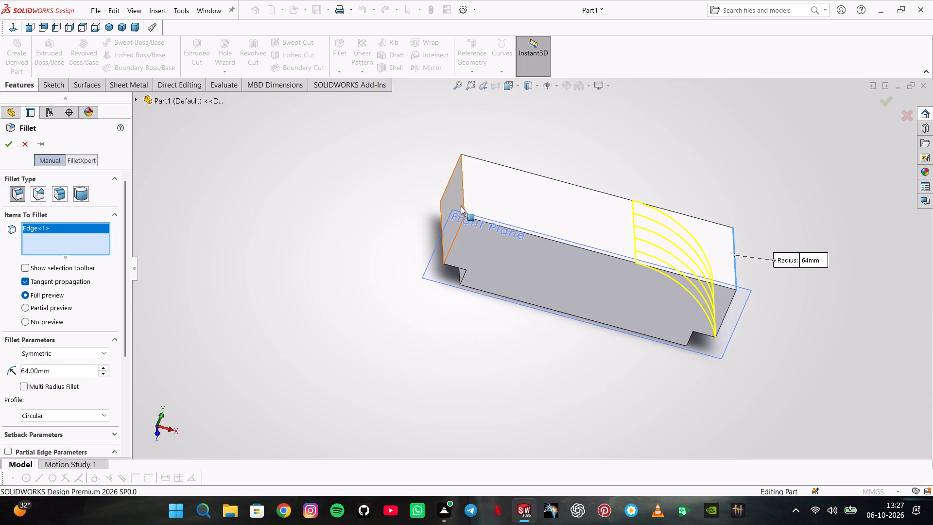
pyautogui.click(463, 205)
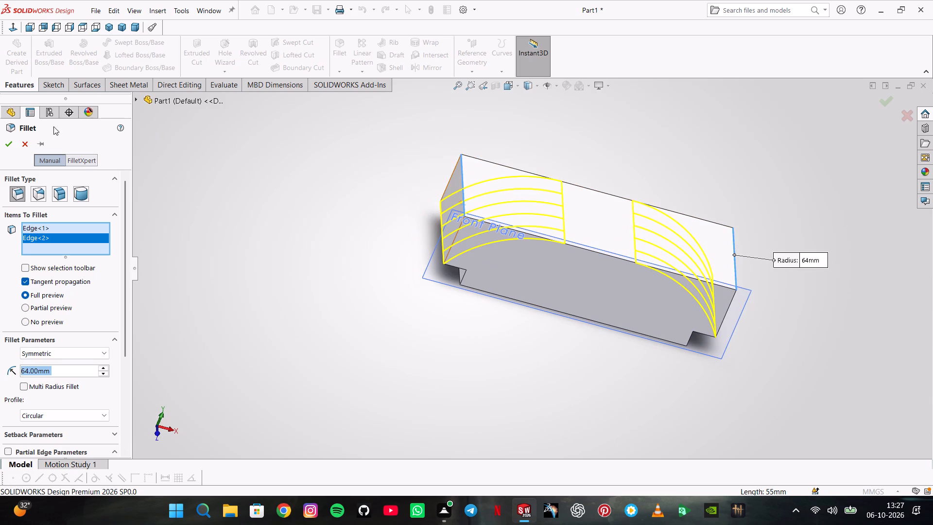
pyautogui.click(4, 145)
pyautogui.click(398, 206)
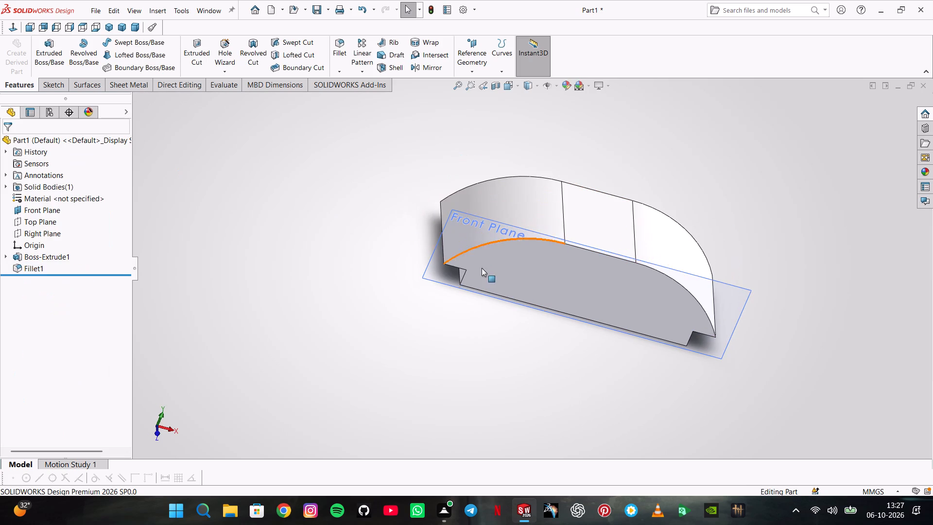
# Edit the extrusion's profile sketch to add a 42 mm overall height dimension between the top and bottom edges, and exit the sketch.
pyautogui.moveTo(484, 270); pyautogui.dragTo(478, 179, button='middle')
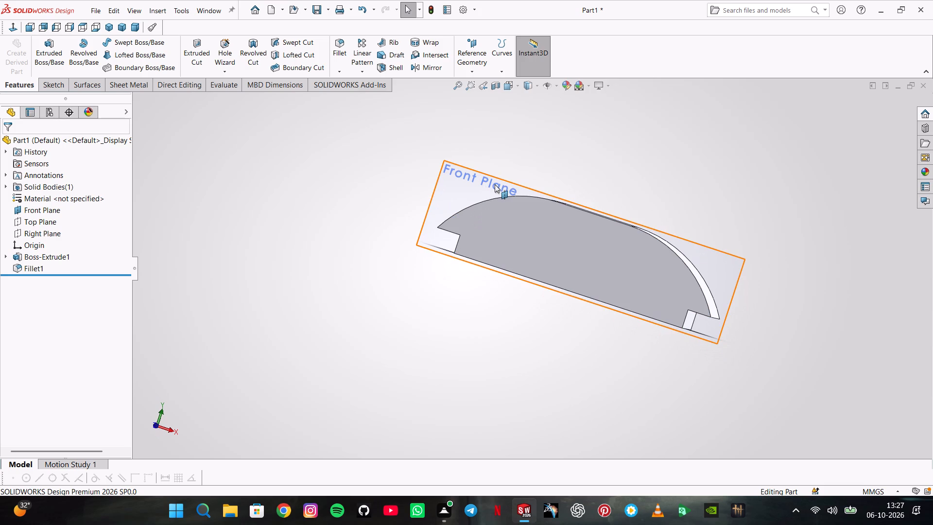
pyautogui.press('Escape')
pyautogui.click(13, 262)
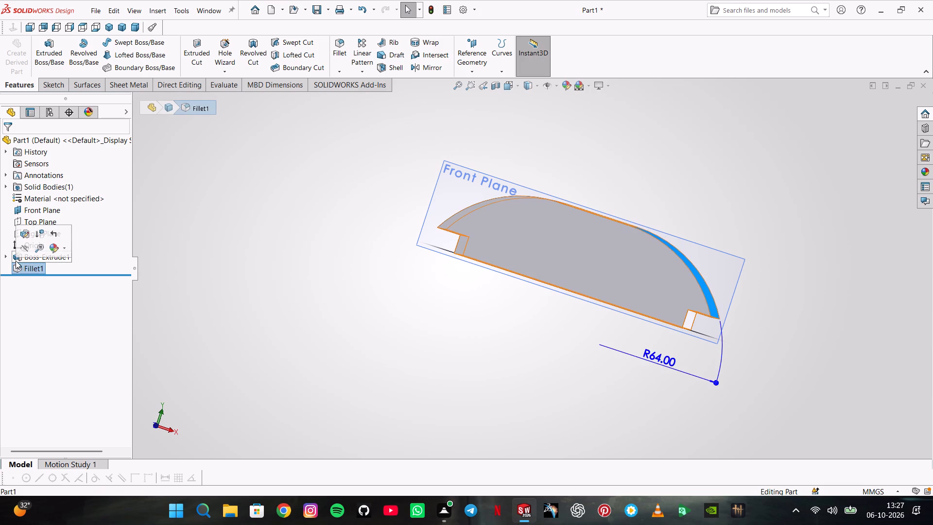
pyautogui.click(61, 256)
pyautogui.click(62, 252)
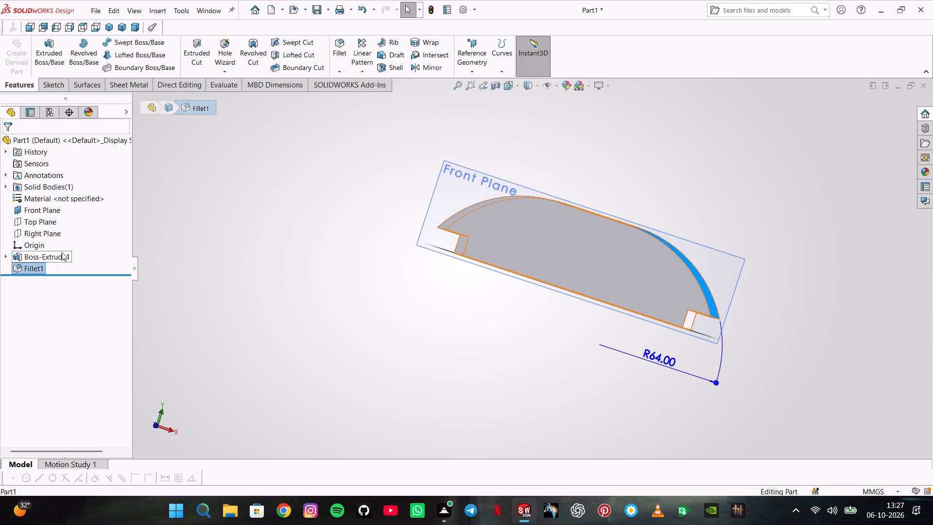
pyautogui.click(88, 222)
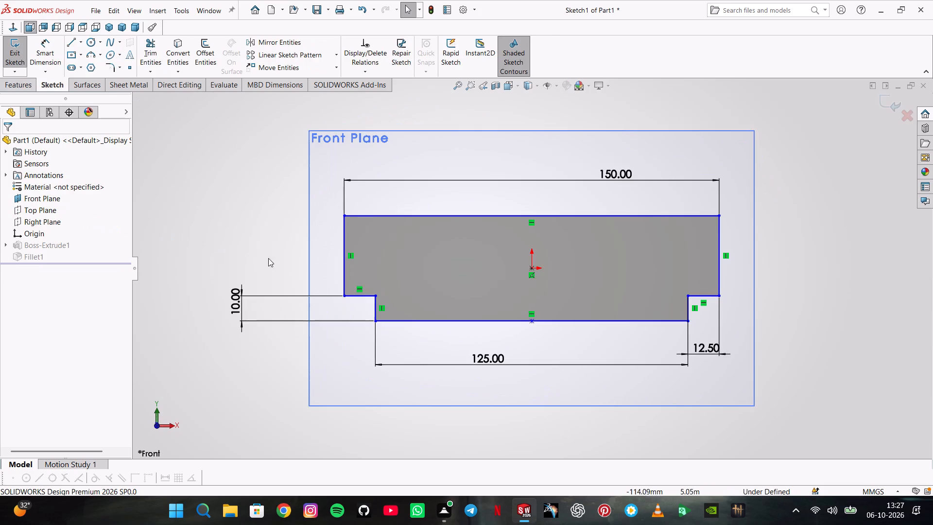
pyautogui.click(37, 50)
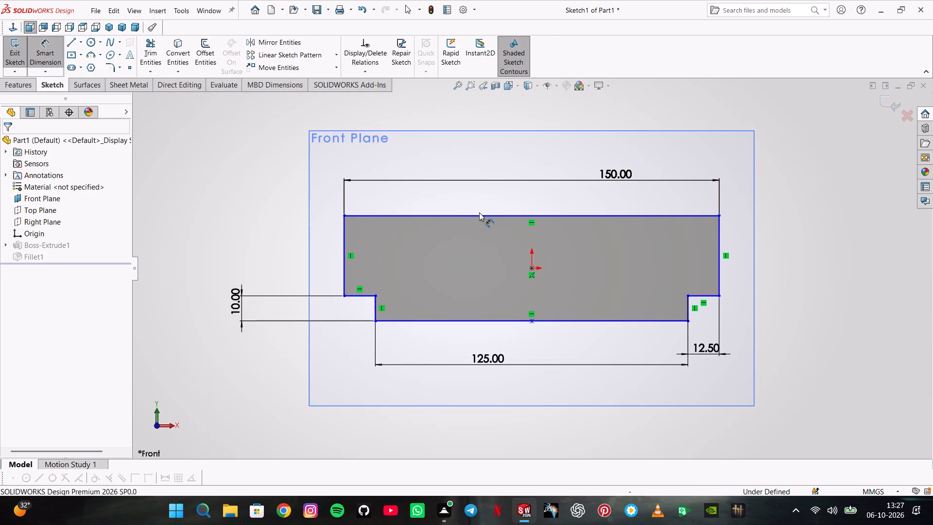
pyautogui.click(483, 215)
pyautogui.click(467, 321)
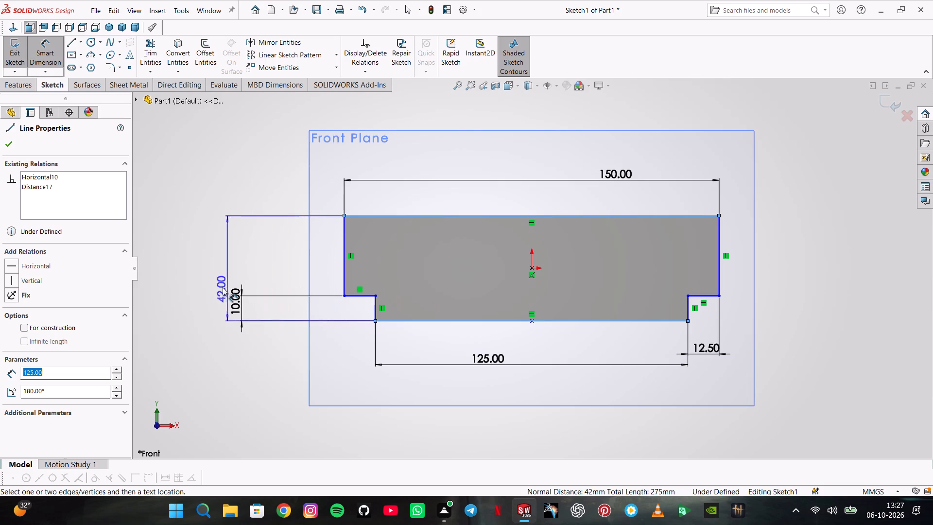
pyautogui.click(177, 277)
pyautogui.click(191, 212)
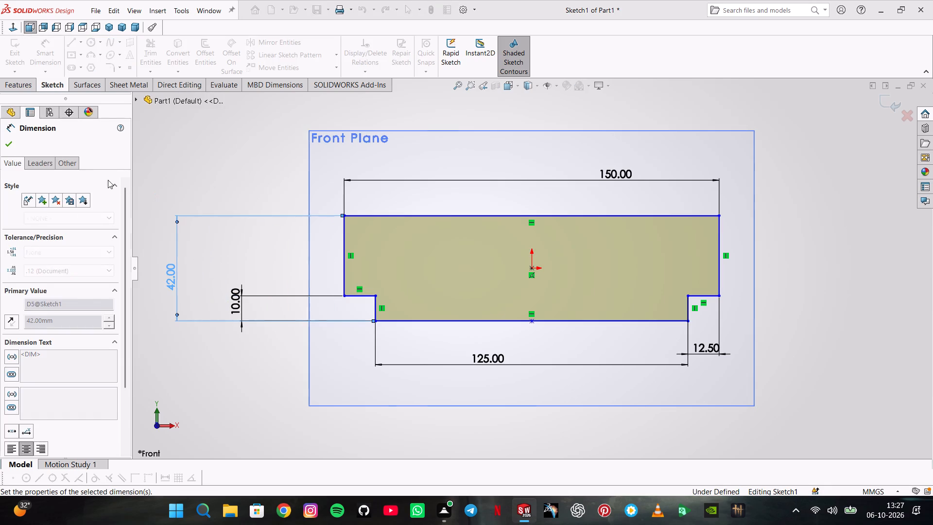
pyautogui.click(8, 139)
pyautogui.click(12, 91)
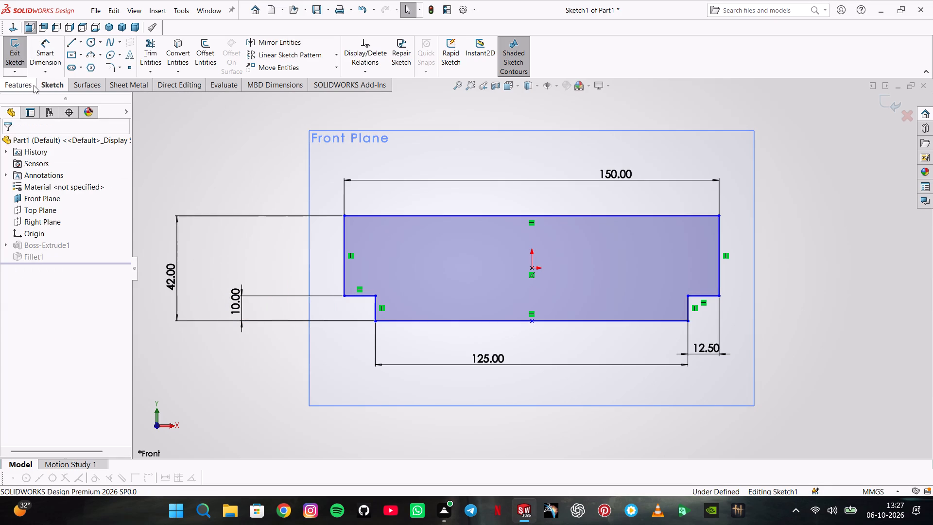
pyautogui.click(46, 80)
pyautogui.click(22, 57)
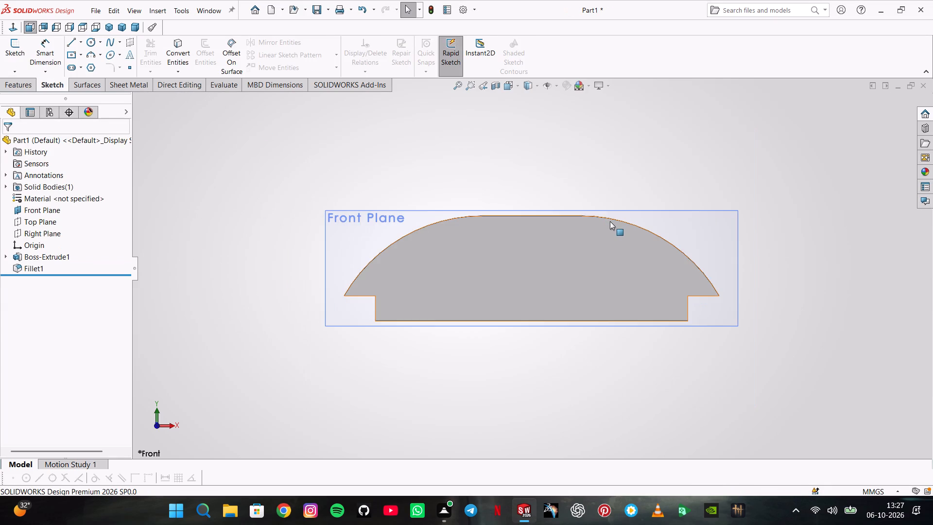
# Hide the Front Plane in the model view.
pyautogui.moveTo(614, 222); pyautogui.dragTo(580, 312, button='middle')
pyautogui.click(681, 202)
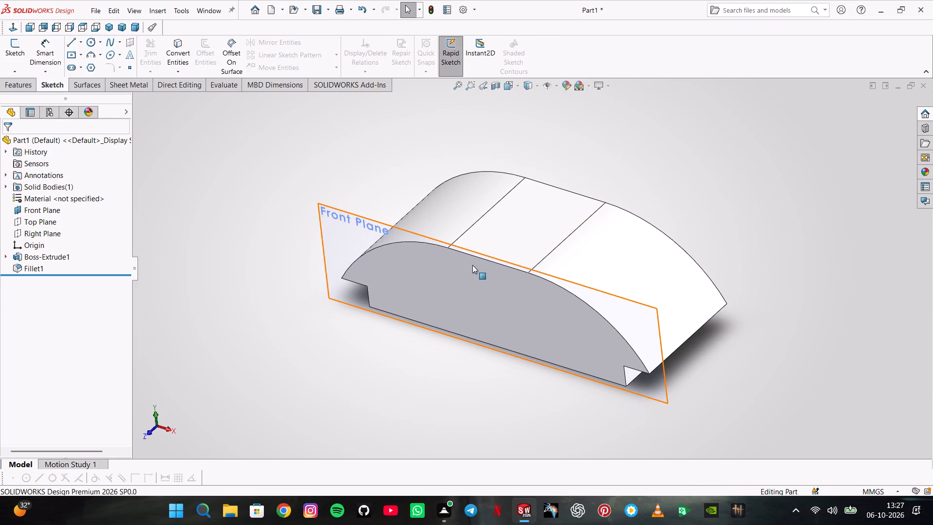
pyautogui.rightClick(334, 224)
pyautogui.click(369, 207)
pyautogui.click(351, 191)
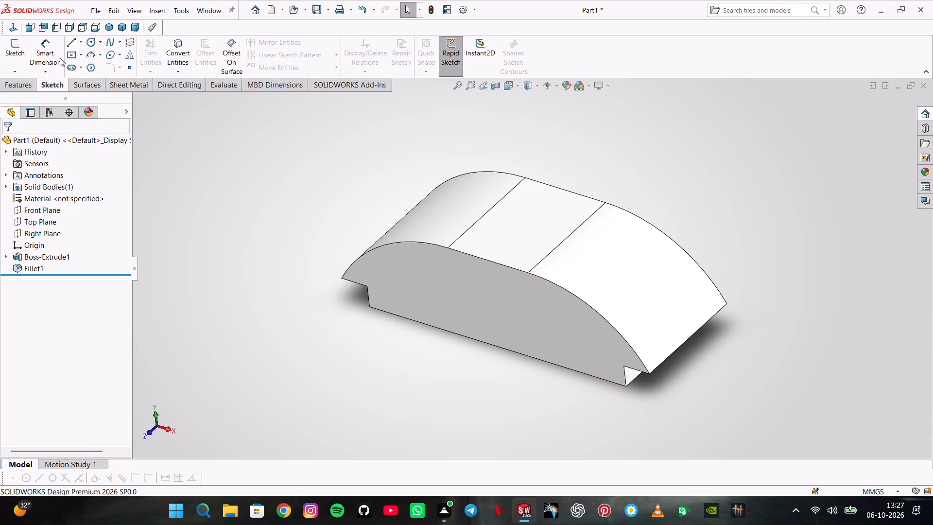
# Start a sketch on the Right Plane and draw a center rectangle about 31 by 19 mm, centred on the block's top edge midpoint.
pyautogui.click(47, 230)
pyautogui.click(60, 215)
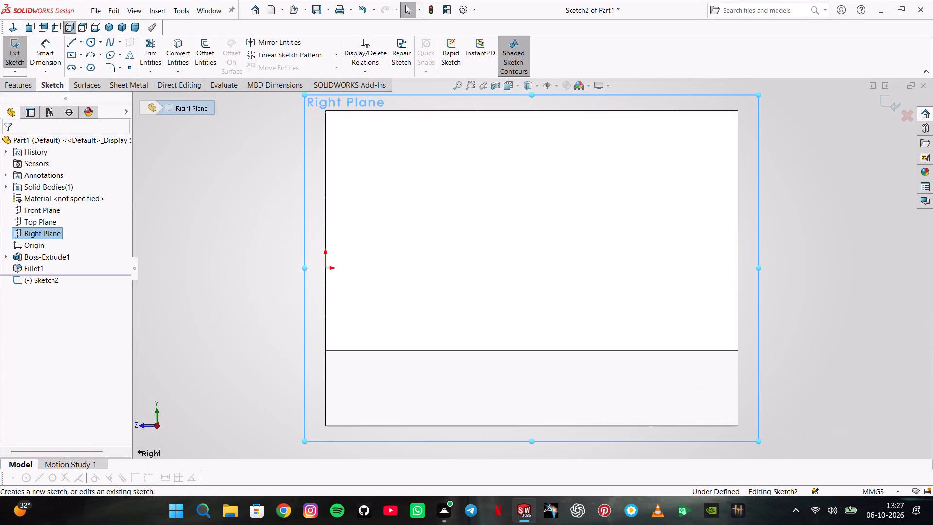
pyautogui.click(77, 55)
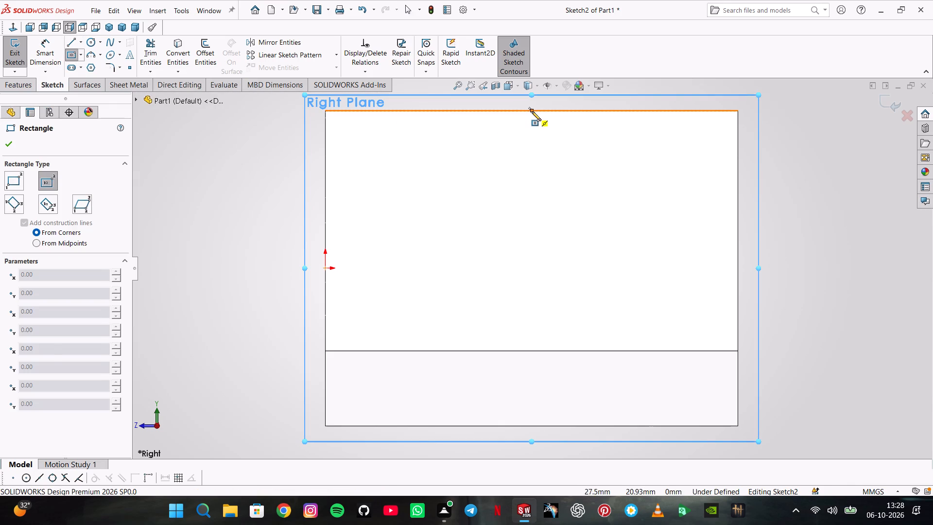
pyautogui.click(532, 111)
pyautogui.click(647, 181)
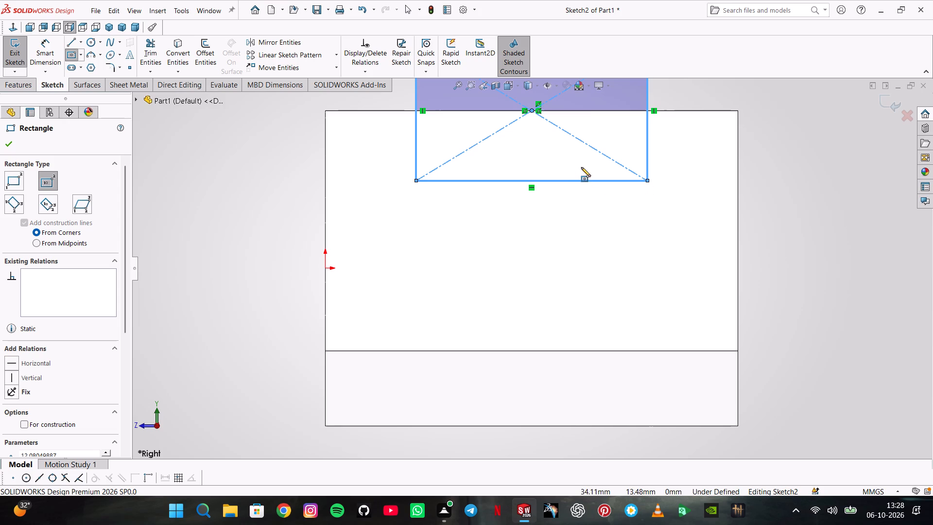
pyautogui.press('Escape')
# Delete the relations at the rectangle's centre that tie it to the block's top edge and its diagonals.
pyautogui.scroll(2, 588, 149)
pyautogui.click(535, 162)
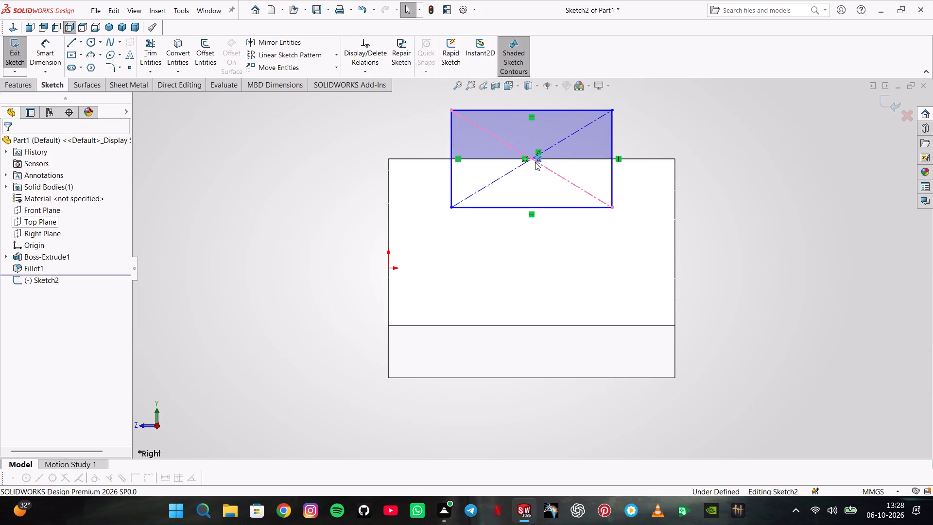
pyautogui.press('Delete')
pyautogui.click(525, 160)
pyautogui.press('Delete')
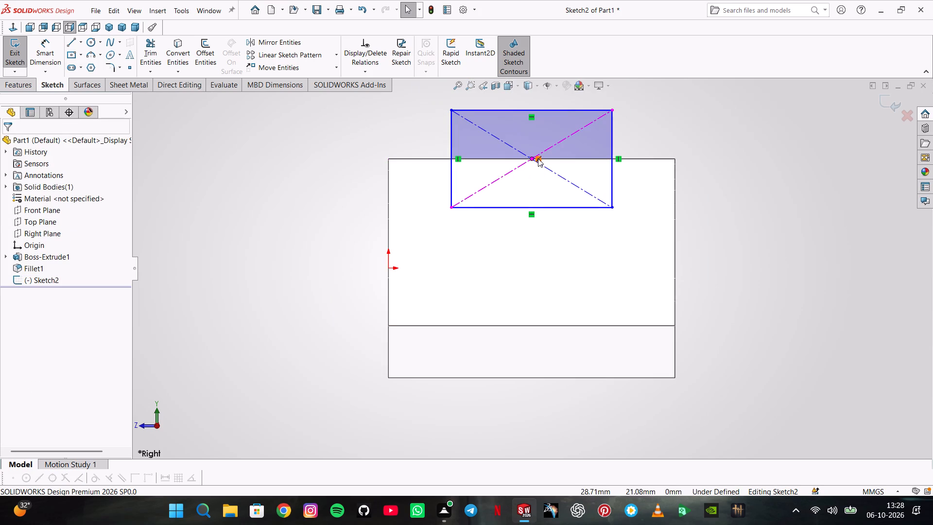
pyautogui.click(538, 158)
pyautogui.press('Delete')
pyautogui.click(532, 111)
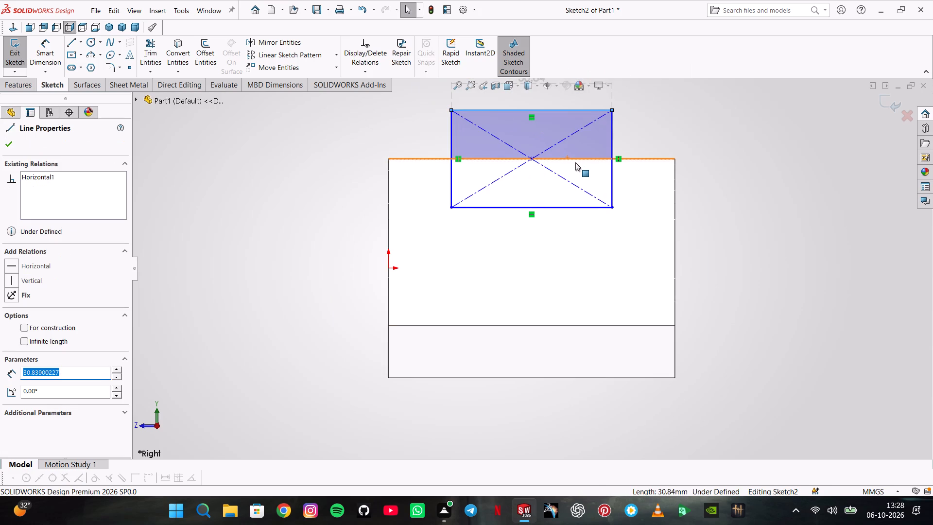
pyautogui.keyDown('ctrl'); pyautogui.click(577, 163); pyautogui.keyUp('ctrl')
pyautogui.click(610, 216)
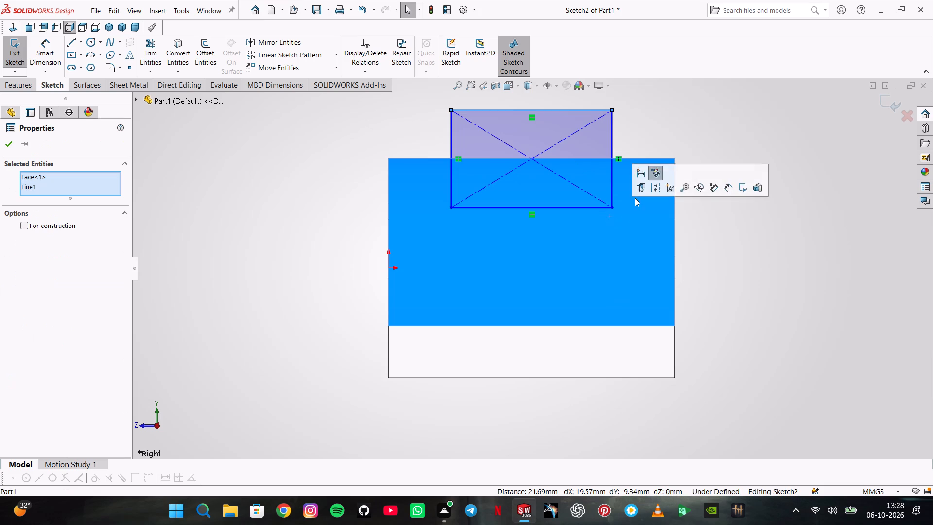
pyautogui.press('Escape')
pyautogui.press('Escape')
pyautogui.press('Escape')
# Make the rectangle's top line collinear with the block's top edge.
pyautogui.click(636, 158)
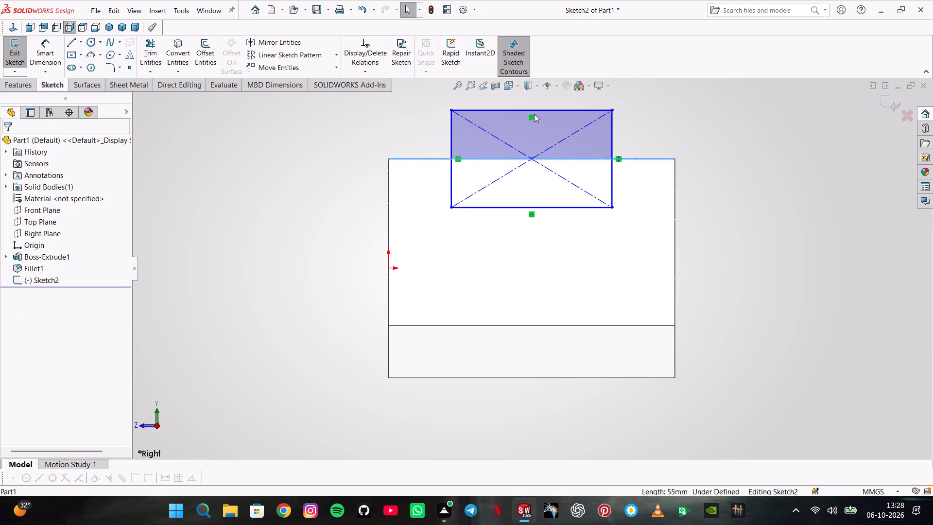
pyautogui.keyDown('ctrl'); pyautogui.click(535, 109); pyautogui.keyUp('ctrl')
pyautogui.click(569, 69)
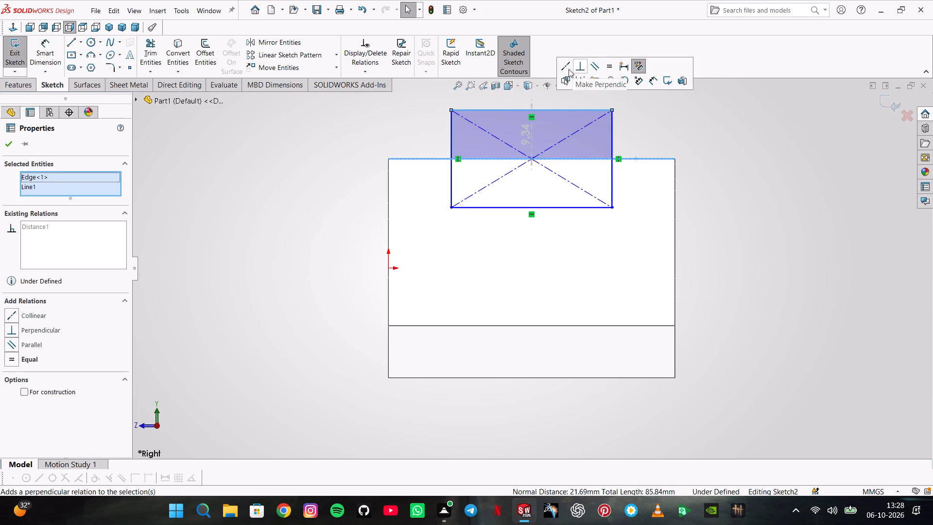
pyautogui.press('Escape')
# Dimension the rectangle's height between its top and bottom lines as 20 mm.
pyautogui.click(39, 48)
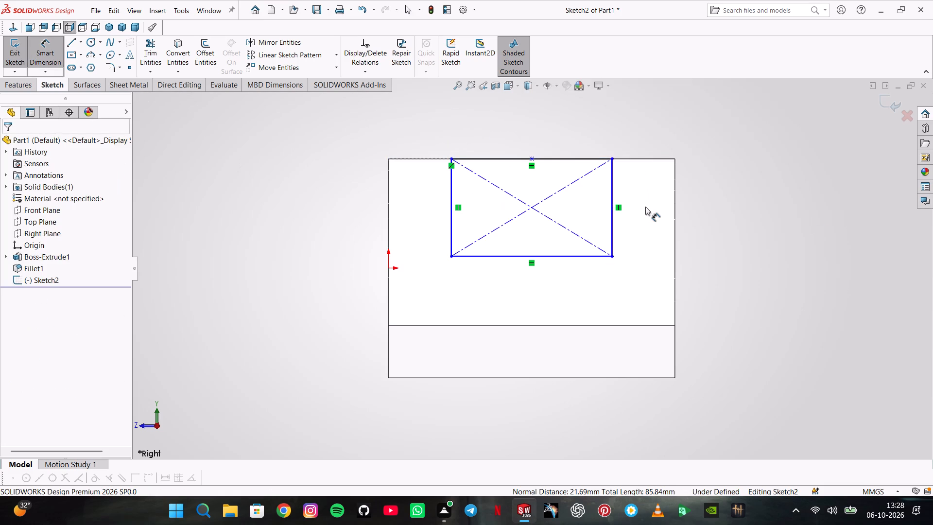
pyautogui.click(589, 160)
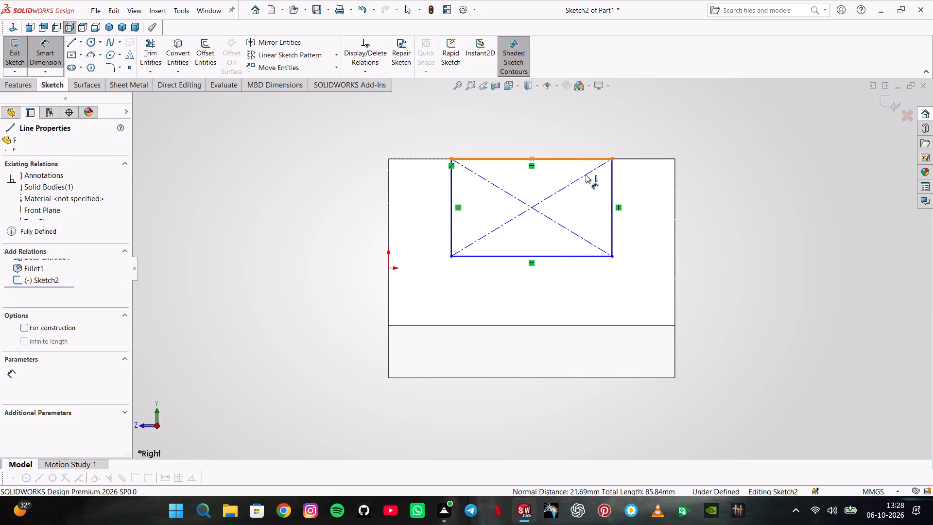
pyautogui.click(566, 257)
pyautogui.click(750, 216)
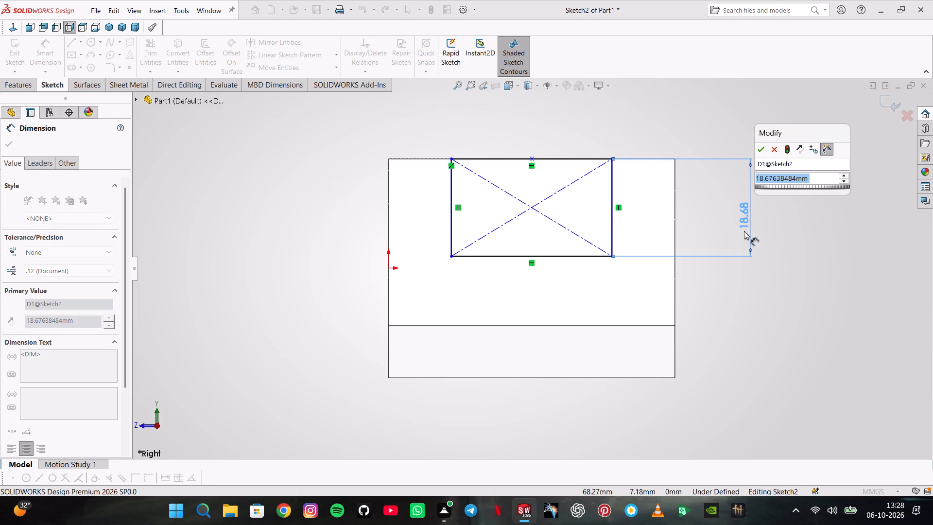
pyautogui.write('20')
pyautogui.press('Return')
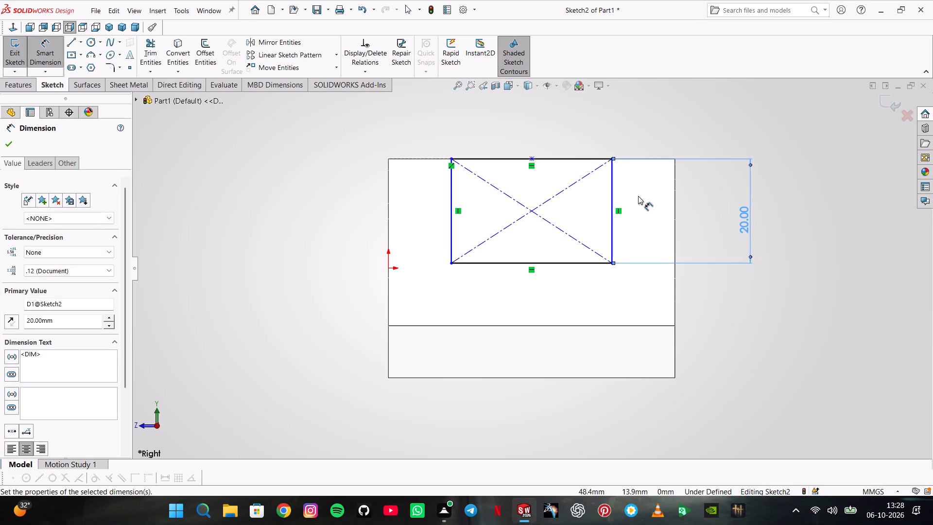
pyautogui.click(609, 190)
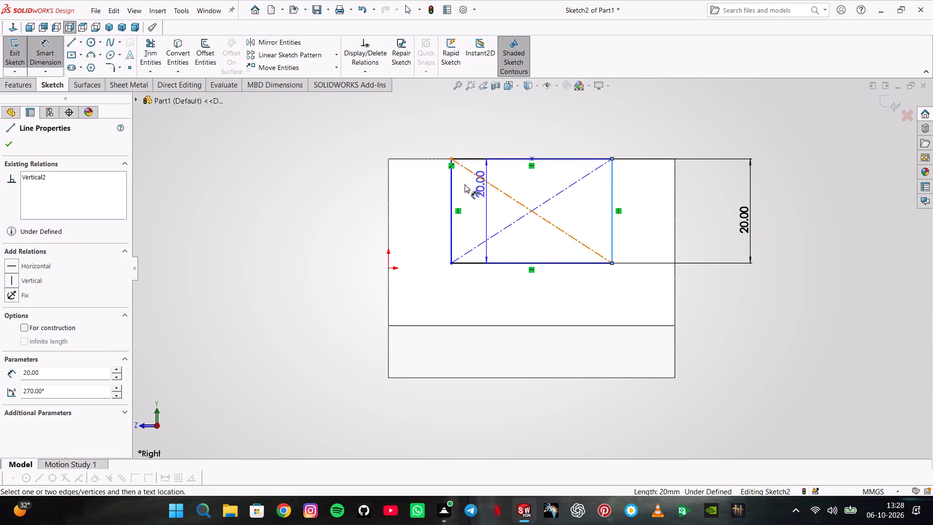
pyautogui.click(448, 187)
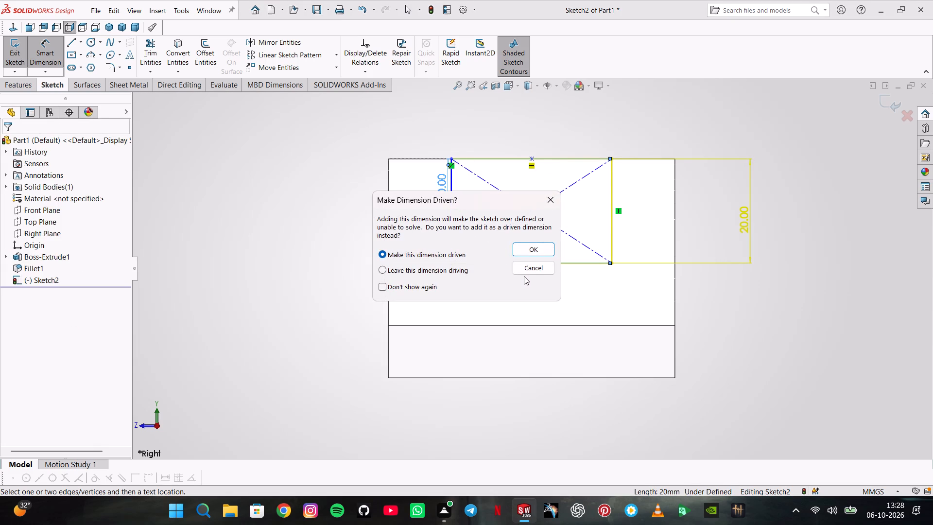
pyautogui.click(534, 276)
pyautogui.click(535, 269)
# Dimension the rectangle's width between its two vertical sides as 37 mm.
pyautogui.moveTo(452, 203); pyautogui.dragTo(459, 203)
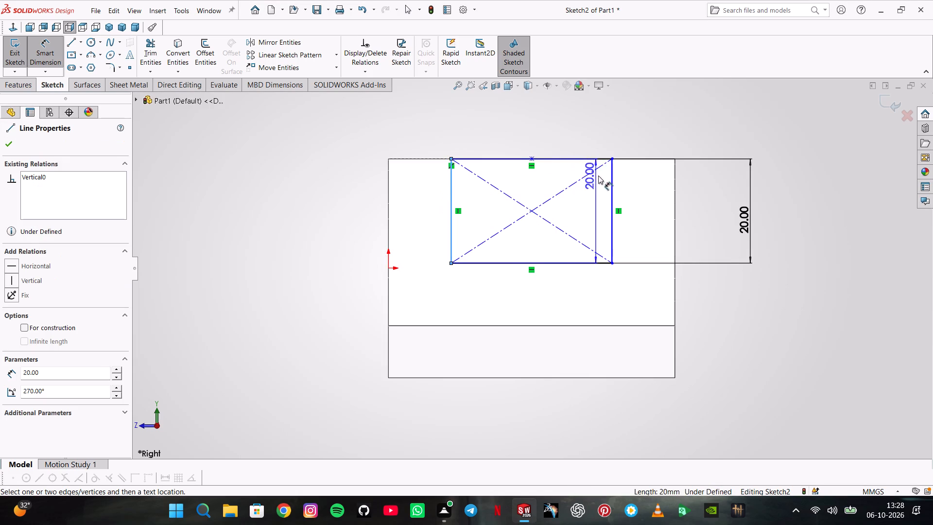
pyautogui.click(610, 176)
pyautogui.click(569, 128)
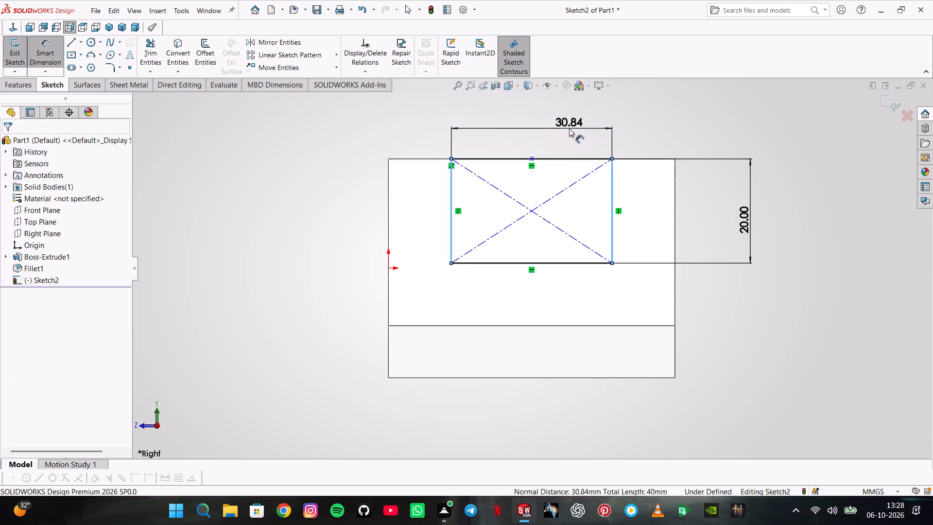
pyautogui.write('37')
pyautogui.press('Return')
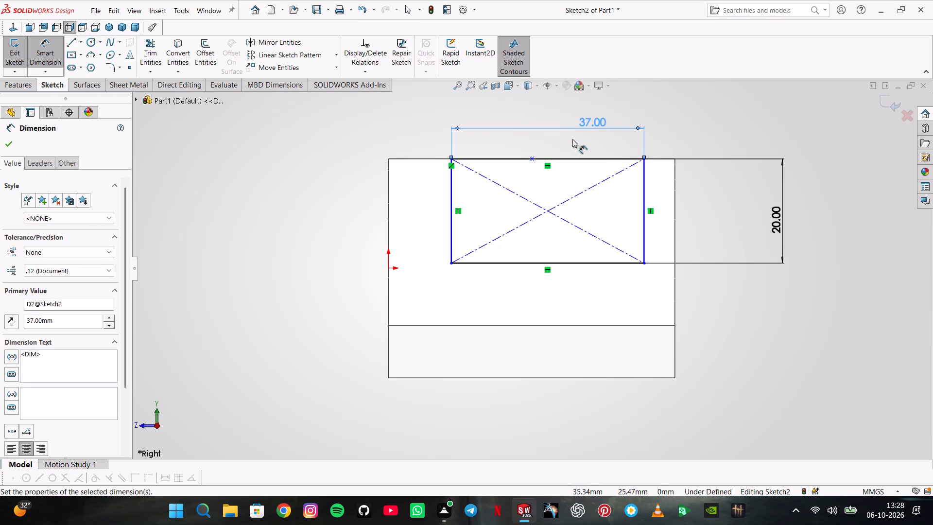
pyautogui.press('Escape')
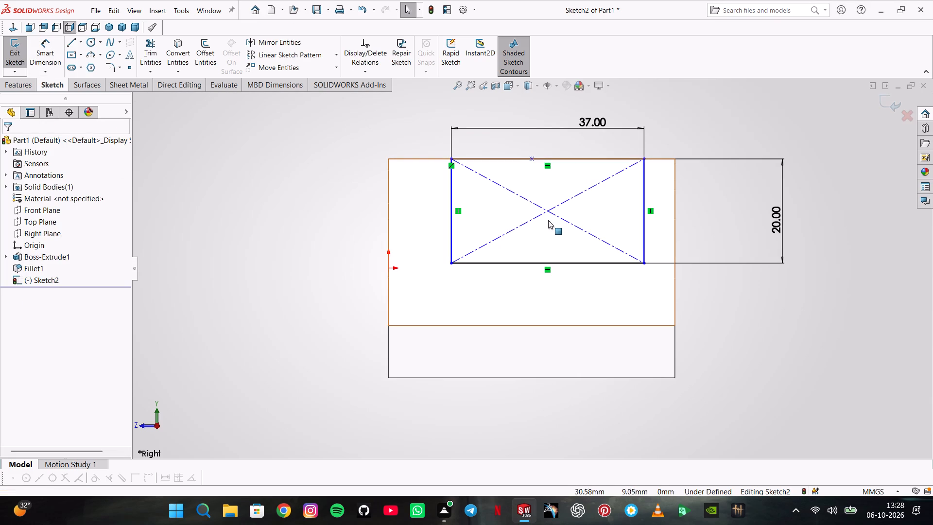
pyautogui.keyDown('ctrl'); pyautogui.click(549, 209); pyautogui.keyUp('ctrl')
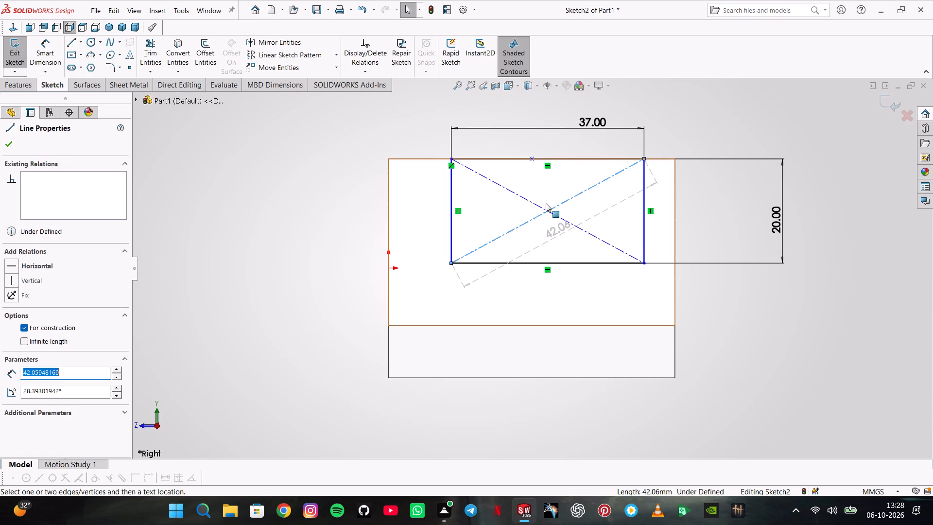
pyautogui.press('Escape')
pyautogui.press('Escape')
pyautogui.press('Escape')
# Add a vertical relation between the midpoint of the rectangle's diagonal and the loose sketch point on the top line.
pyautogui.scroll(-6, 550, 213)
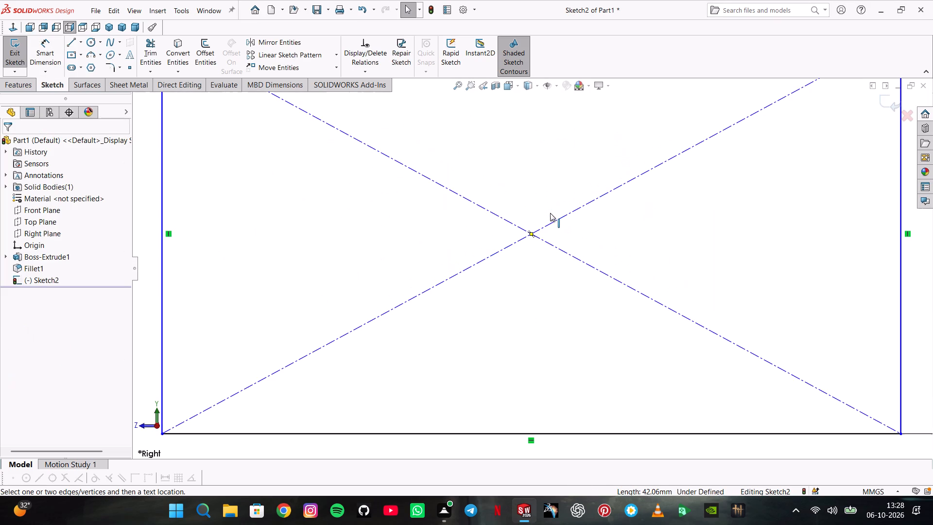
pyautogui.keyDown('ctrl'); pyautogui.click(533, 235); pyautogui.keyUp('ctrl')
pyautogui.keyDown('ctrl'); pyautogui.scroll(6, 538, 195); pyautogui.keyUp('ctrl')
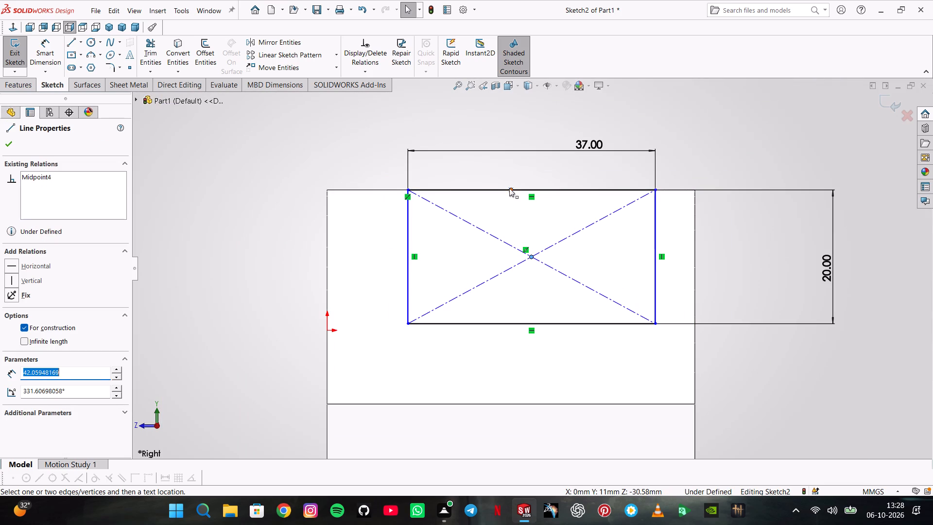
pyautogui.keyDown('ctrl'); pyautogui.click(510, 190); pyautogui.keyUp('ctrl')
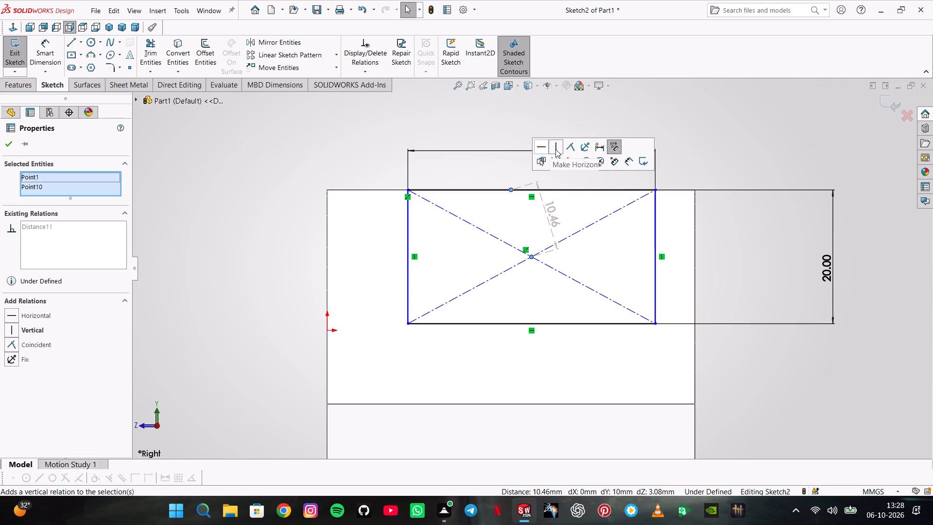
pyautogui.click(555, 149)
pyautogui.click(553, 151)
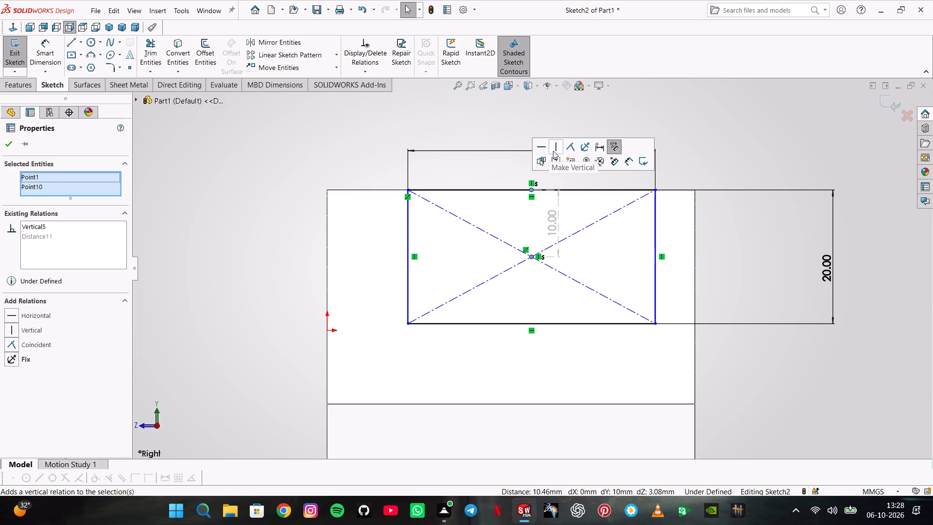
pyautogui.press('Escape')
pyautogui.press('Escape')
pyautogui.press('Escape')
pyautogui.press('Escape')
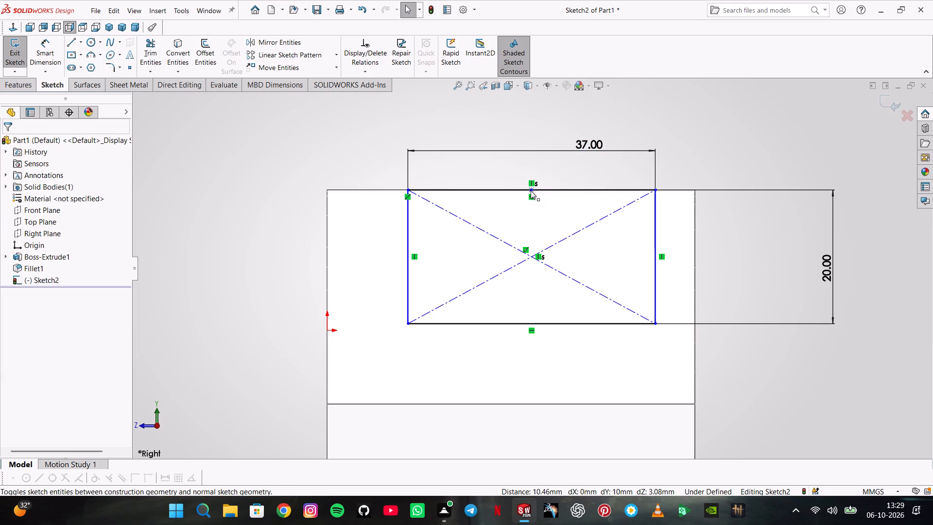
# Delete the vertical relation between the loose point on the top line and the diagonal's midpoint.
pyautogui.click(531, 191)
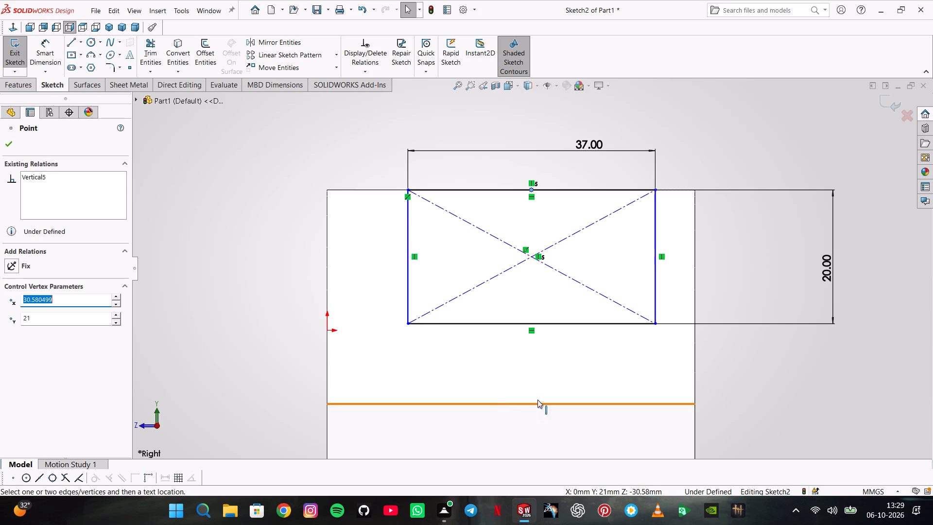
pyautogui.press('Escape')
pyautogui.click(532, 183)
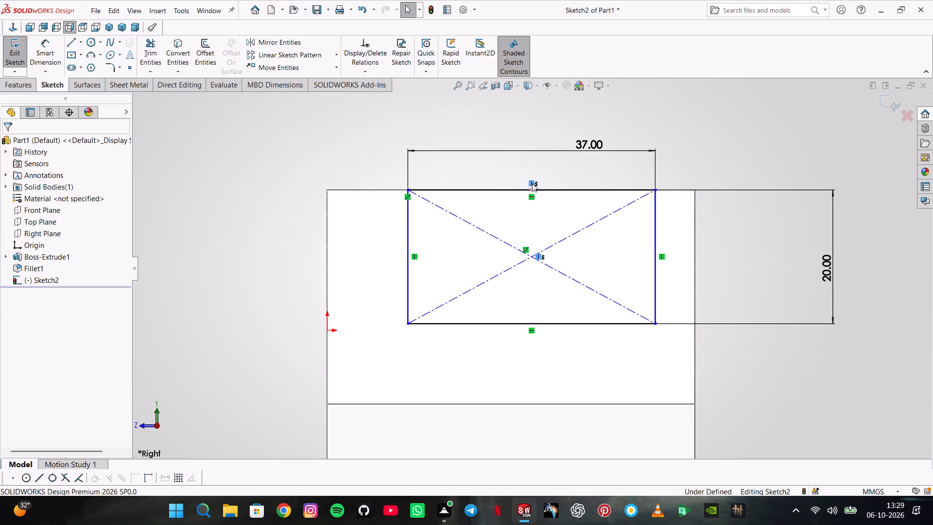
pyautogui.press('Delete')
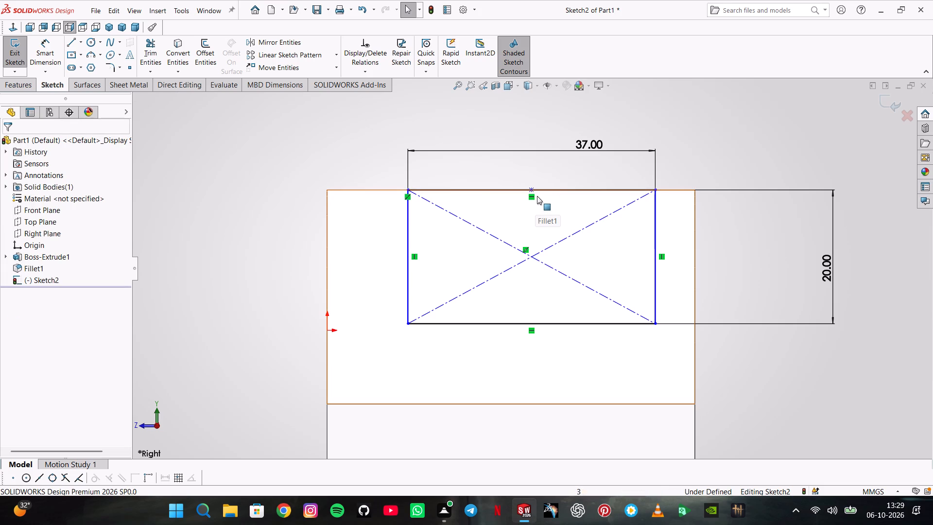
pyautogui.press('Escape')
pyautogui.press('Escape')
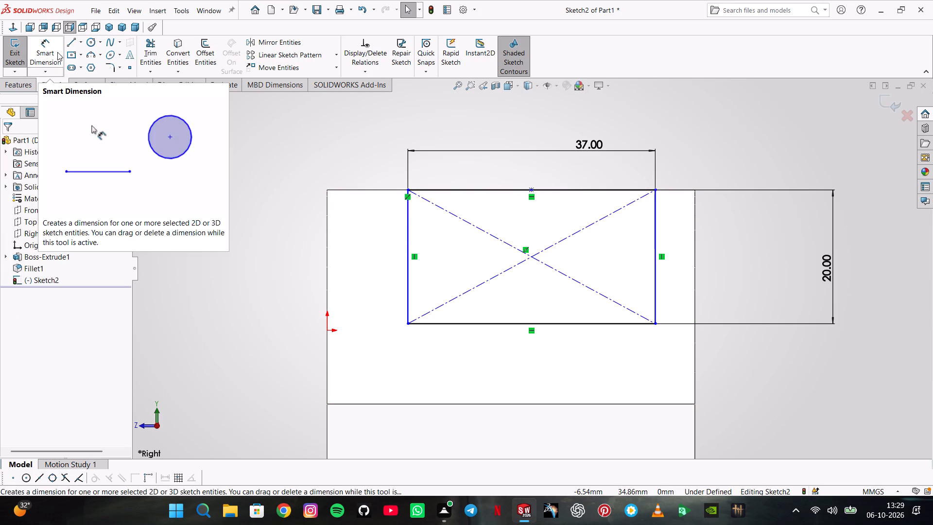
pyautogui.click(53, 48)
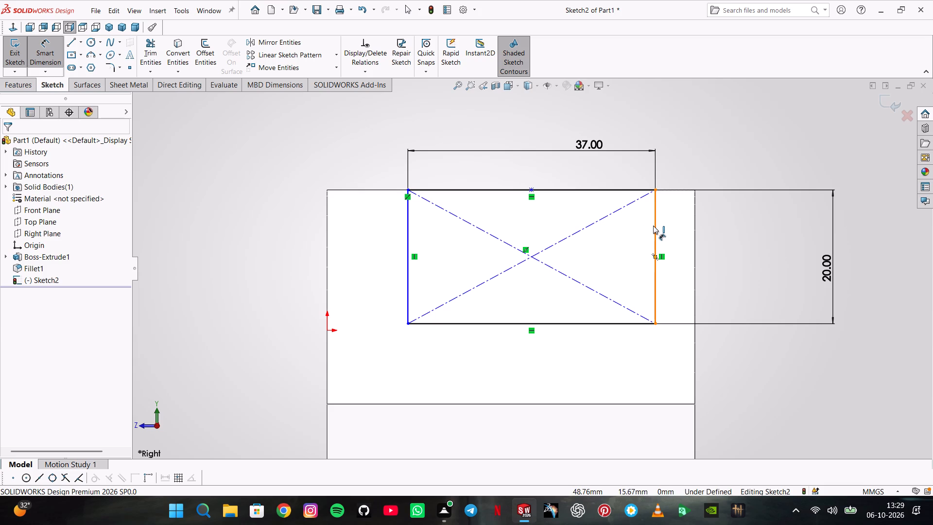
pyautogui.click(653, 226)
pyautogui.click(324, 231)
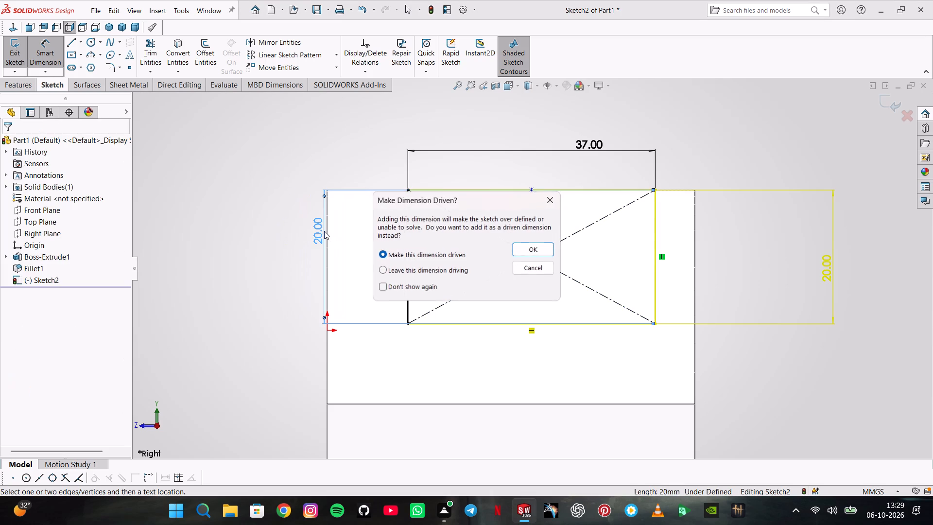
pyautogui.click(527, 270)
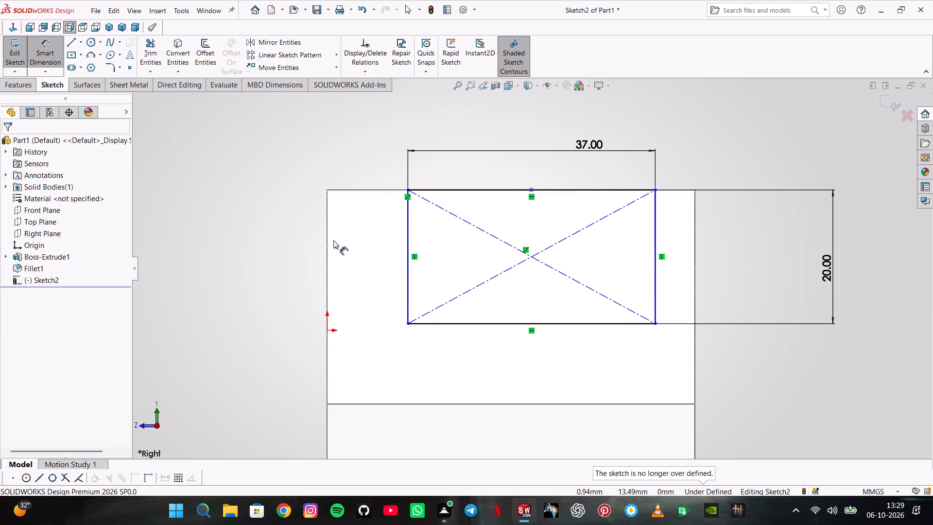
# Dimension the rectangle's centre 55/2 mm horizontally from the block's vertical side edge at the origin.
pyautogui.click(327, 246)
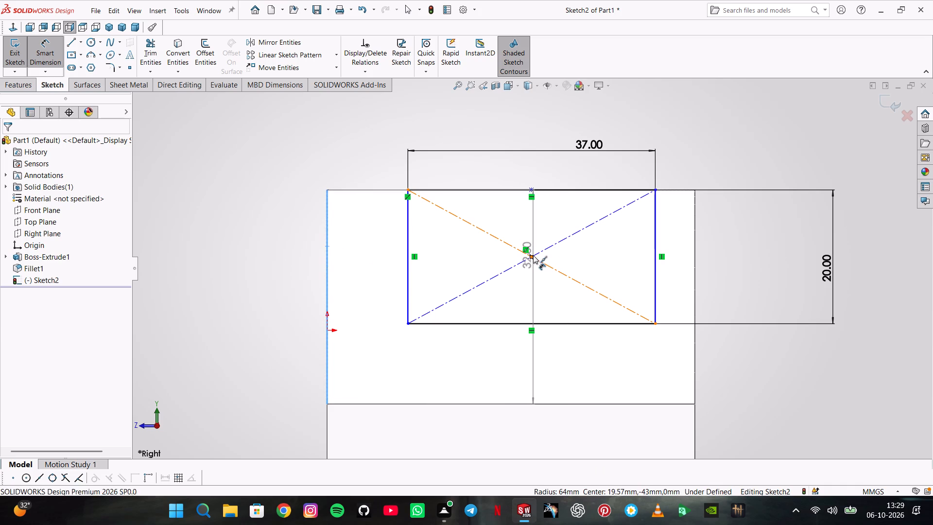
pyautogui.click(533, 255)
pyautogui.click(427, 122)
pyautogui.write('55/2')
pyautogui.press('Return')
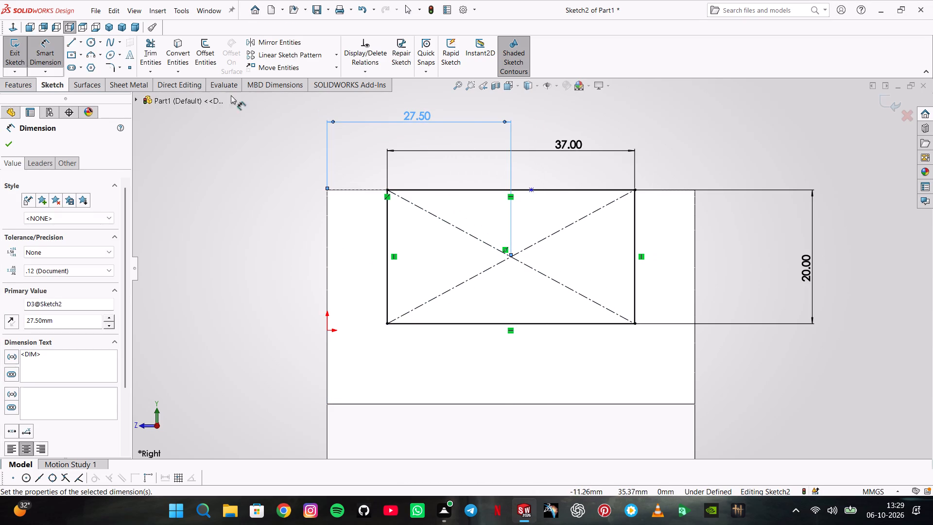
pyautogui.click(5, 139)
# Make an extruded cut from the rectangle sketch with the end condition Through All - Both.
pyautogui.click(23, 80)
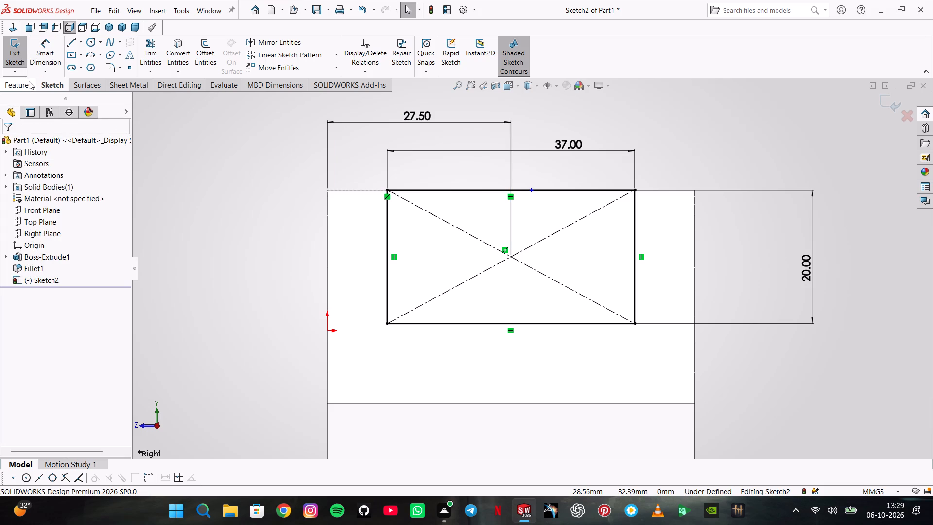
pyautogui.click(201, 48)
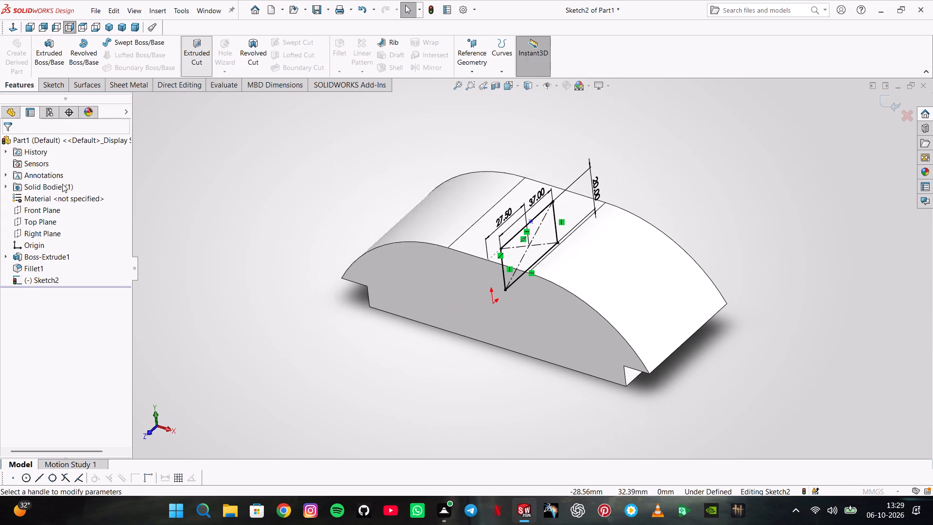
pyautogui.click(87, 210)
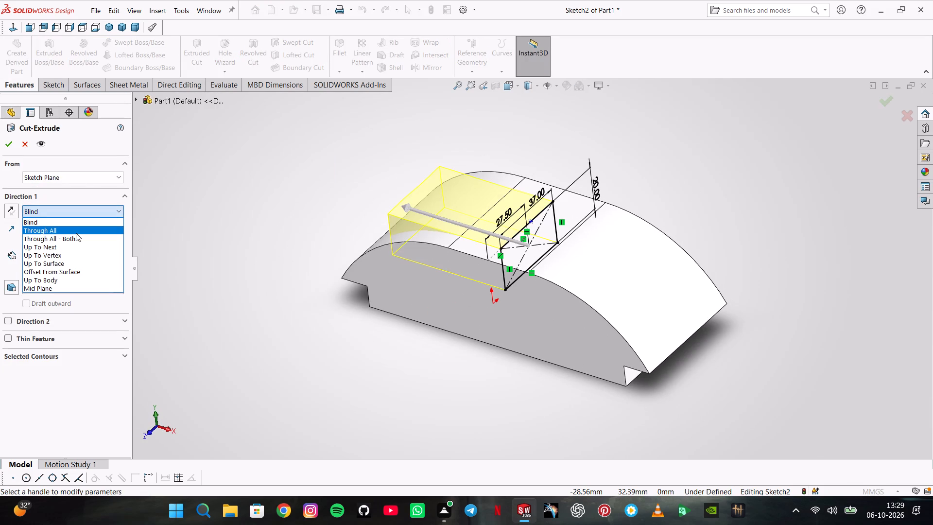
pyautogui.click(76, 233)
pyautogui.click(80, 214)
pyautogui.click(75, 239)
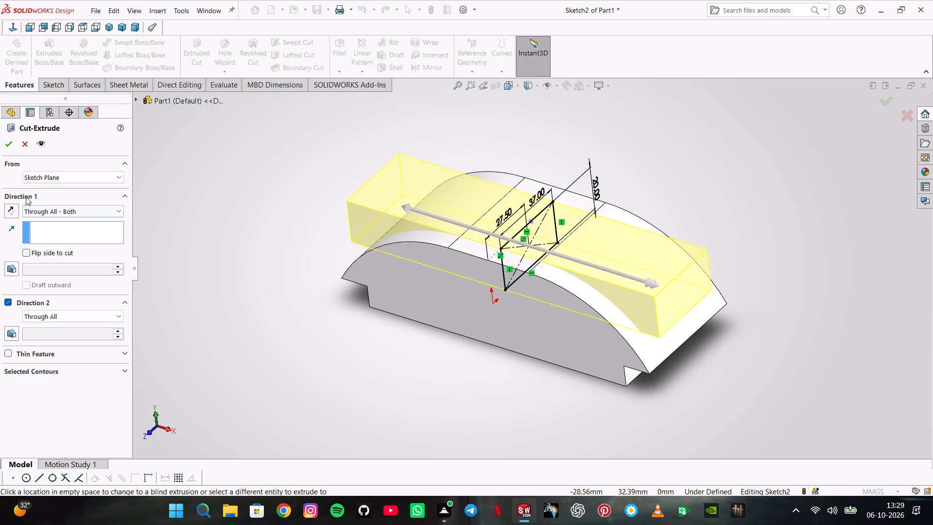
pyautogui.click(10, 141)
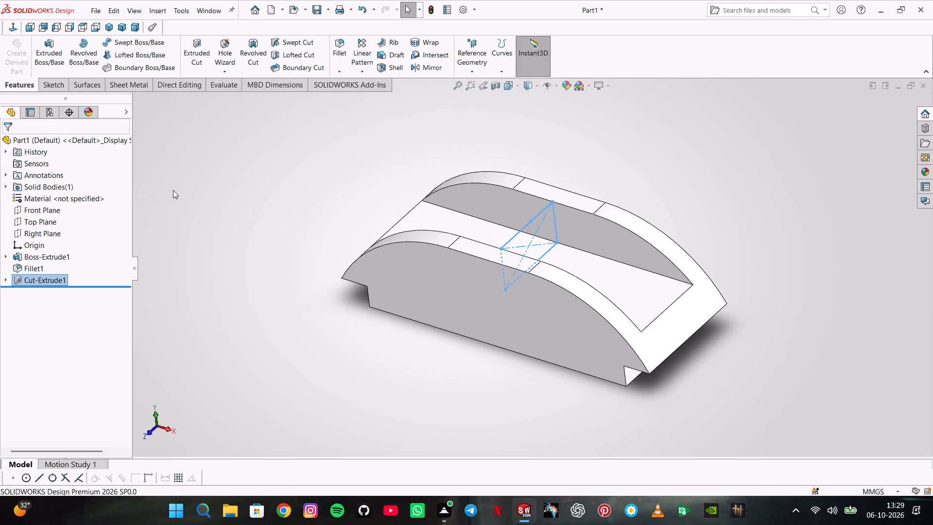
pyautogui.click(173, 190)
# Start a new sketch on the flat floor of the cut channel.
pyautogui.moveTo(305, 237); pyautogui.dragTo(358, 223, button='middle')
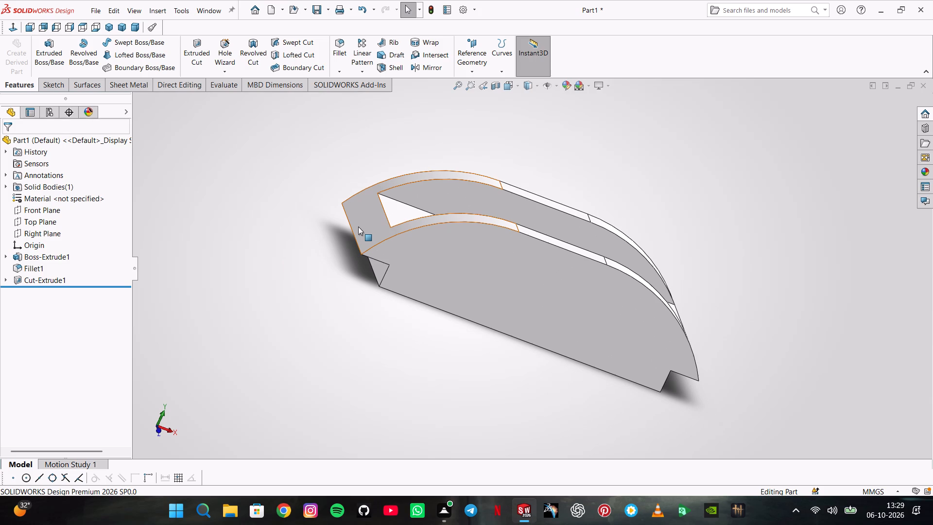
pyautogui.moveTo(477, 189); pyautogui.dragTo(457, 251, button='middle')
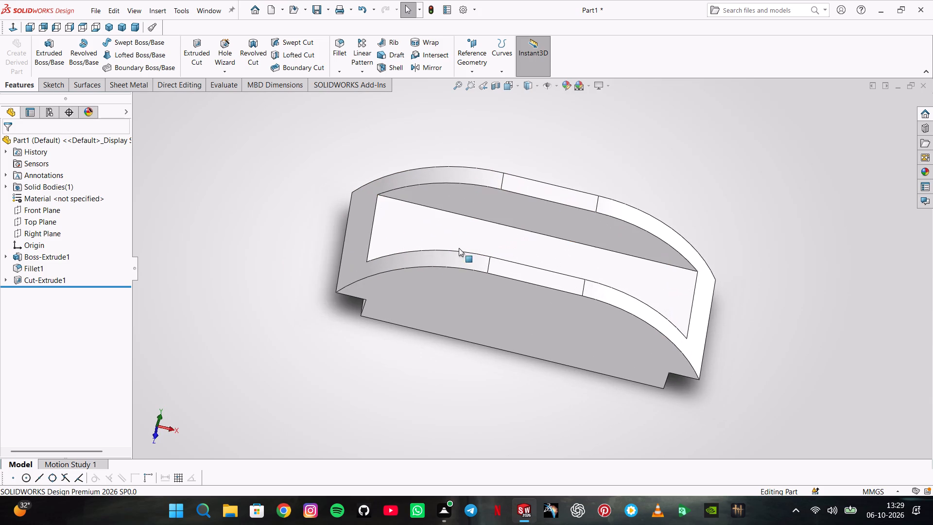
pyautogui.click(470, 233)
pyautogui.click(517, 206)
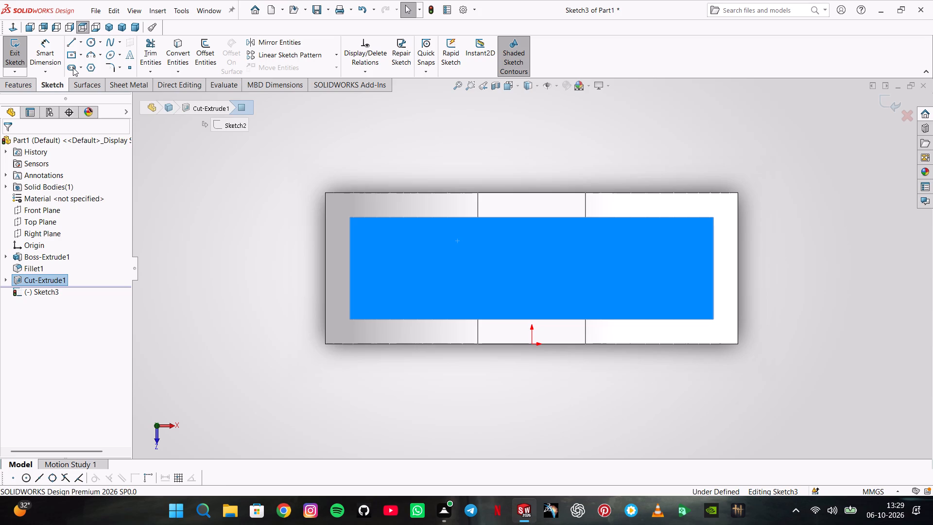
# Draw two horizontal straight slots along the channel's middle: left about 26 mm between centres, 11 mm wide; right about 35 mm, 23 mm wide.
pyautogui.click(73, 68)
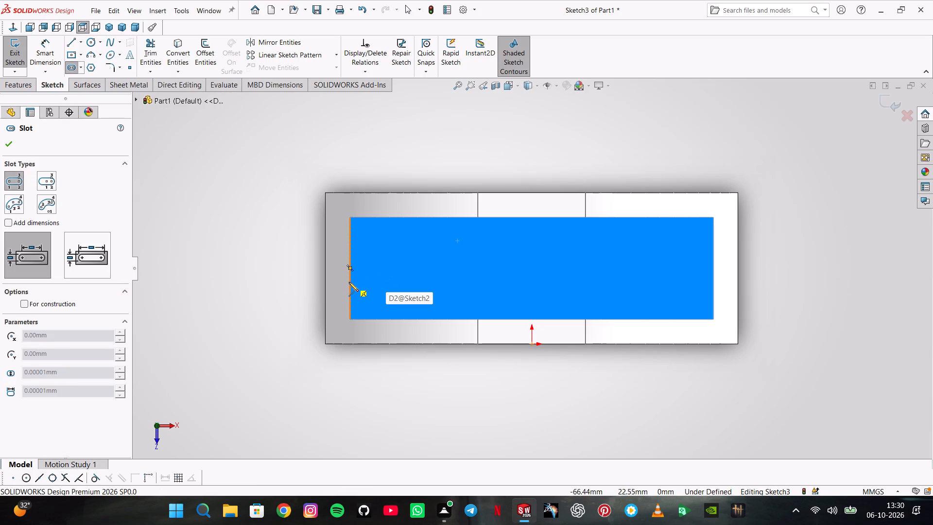
pyautogui.click(403, 270)
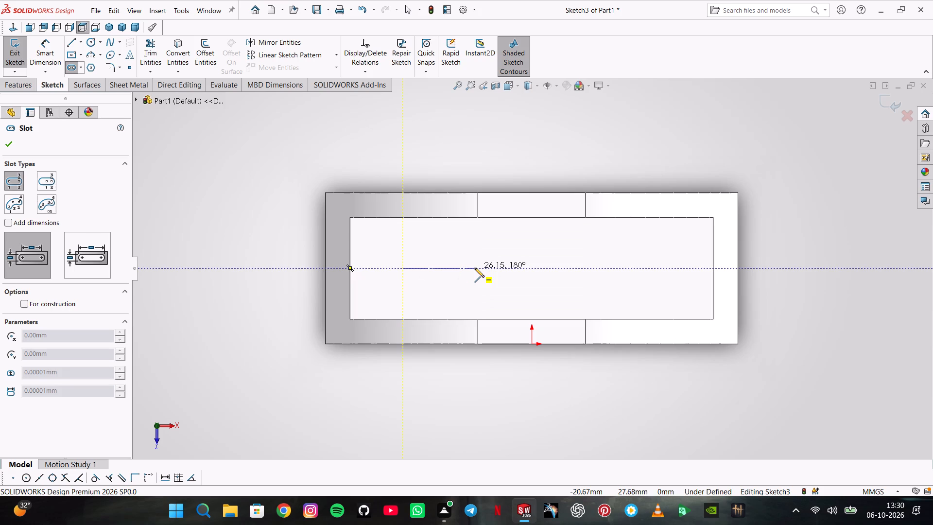
pyautogui.click(475, 268)
pyautogui.click(478, 283)
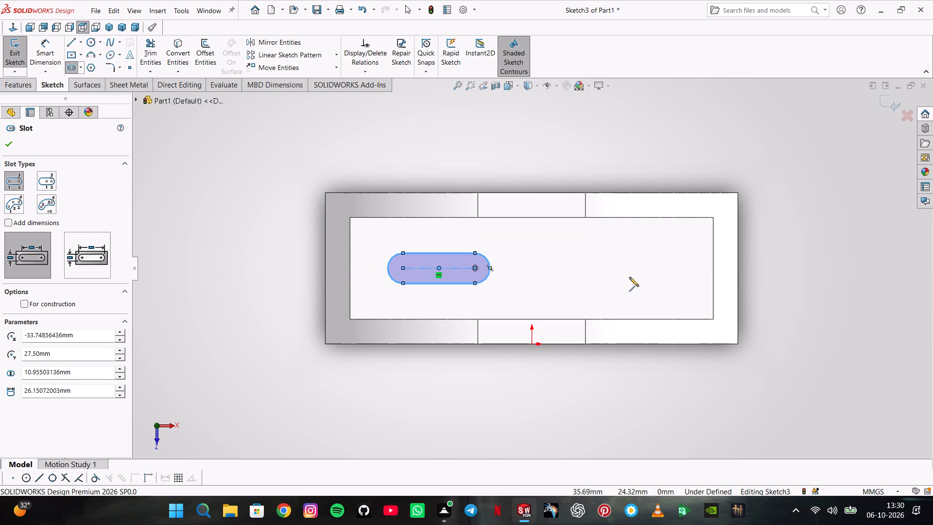
pyautogui.click(578, 267)
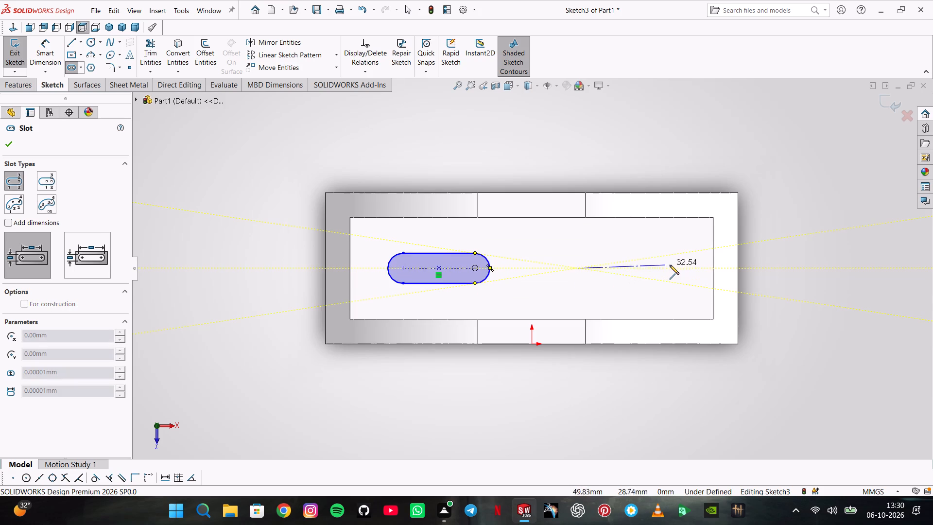
pyautogui.click(674, 267)
pyautogui.click(664, 299)
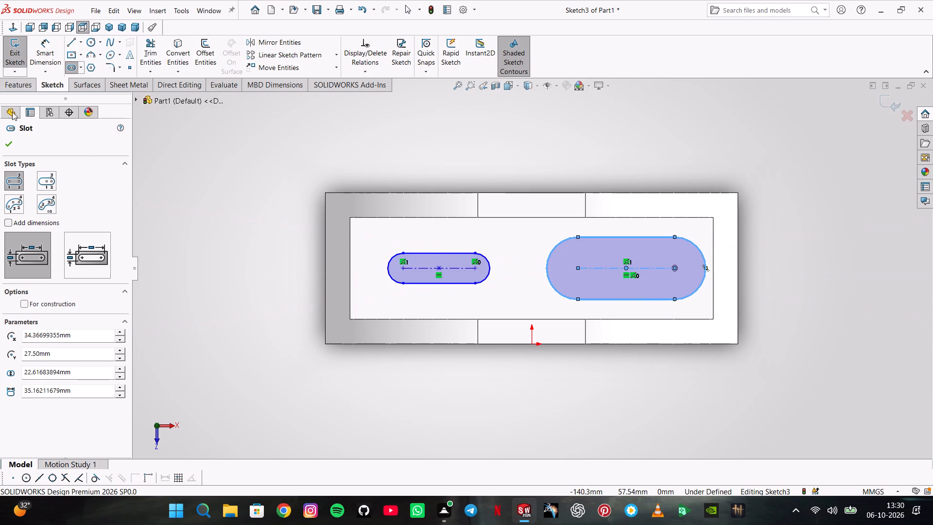
pyautogui.press('Escape')
# Dimension the outer end arcs of both slots with a radius of 6 mm.
pyautogui.click(40, 45)
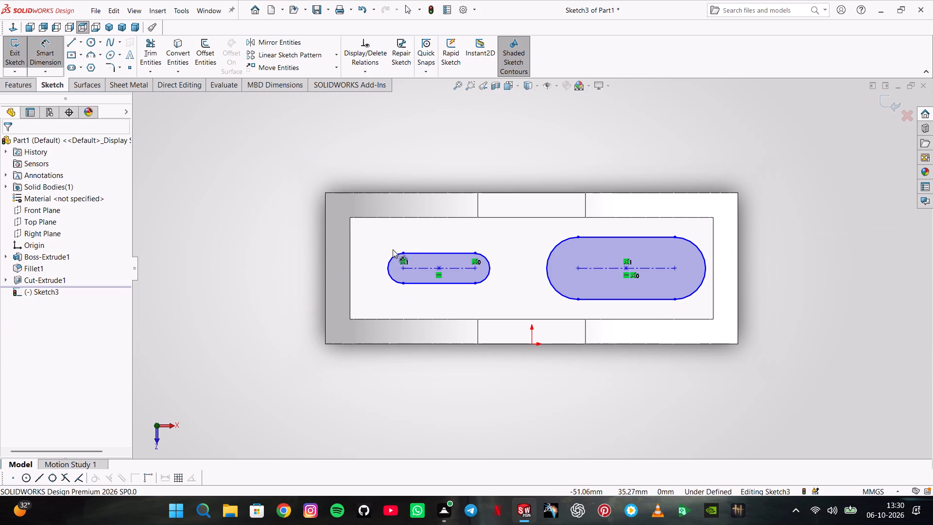
pyautogui.click(395, 254)
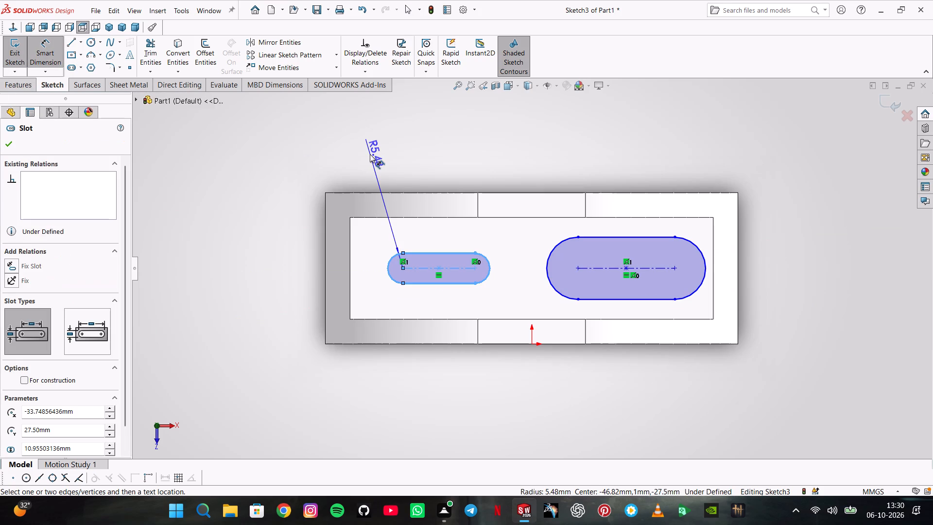
pyautogui.click(370, 153)
pyautogui.press('6')
pyautogui.press('Return')
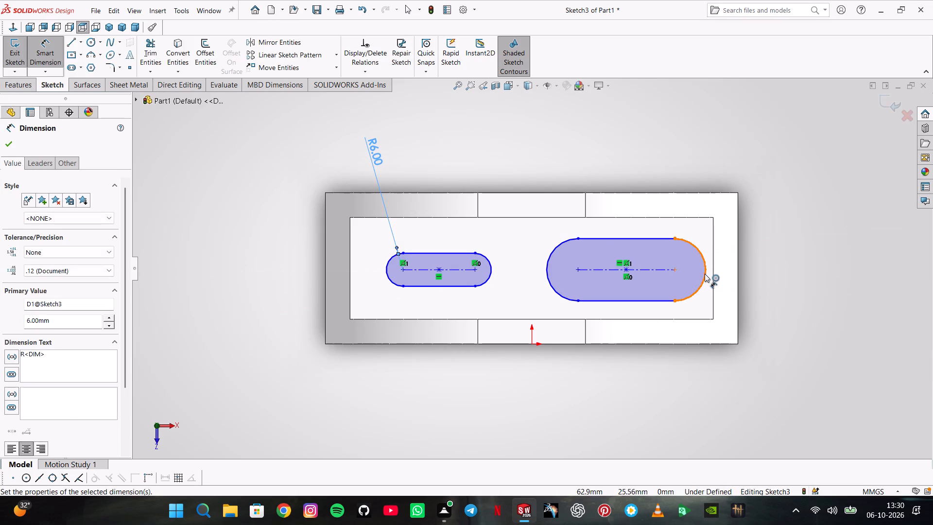
pyautogui.click(705, 274)
pyautogui.click(784, 223)
pyautogui.press('6')
pyautogui.press('Return')
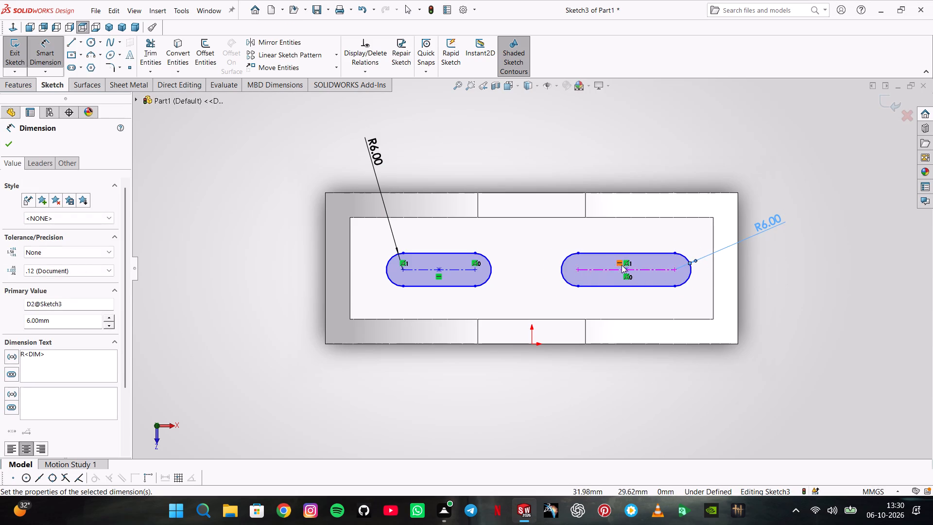
# Dimension the distance between the facing arc centres of the two slots as 28 mm.
pyautogui.click(475, 268)
pyautogui.click(578, 269)
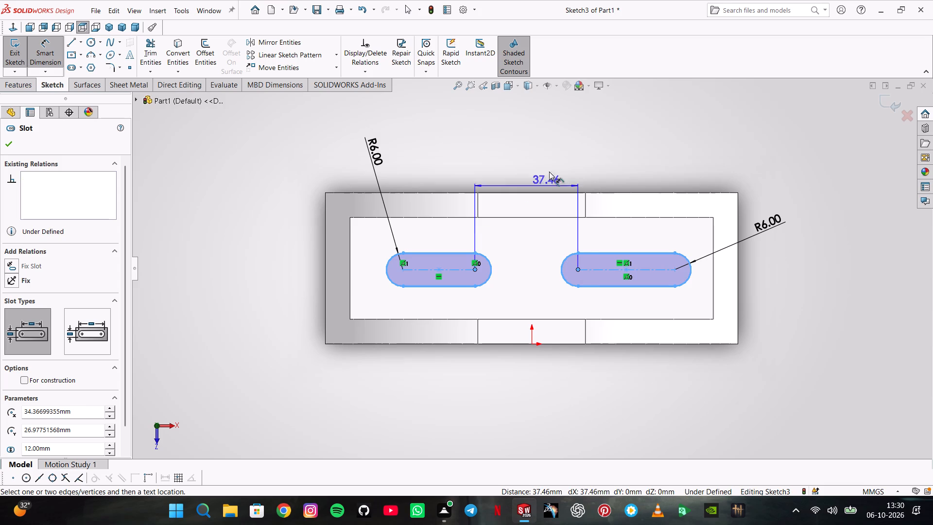
pyautogui.click(546, 119)
pyautogui.write('28')
pyautogui.press('Return')
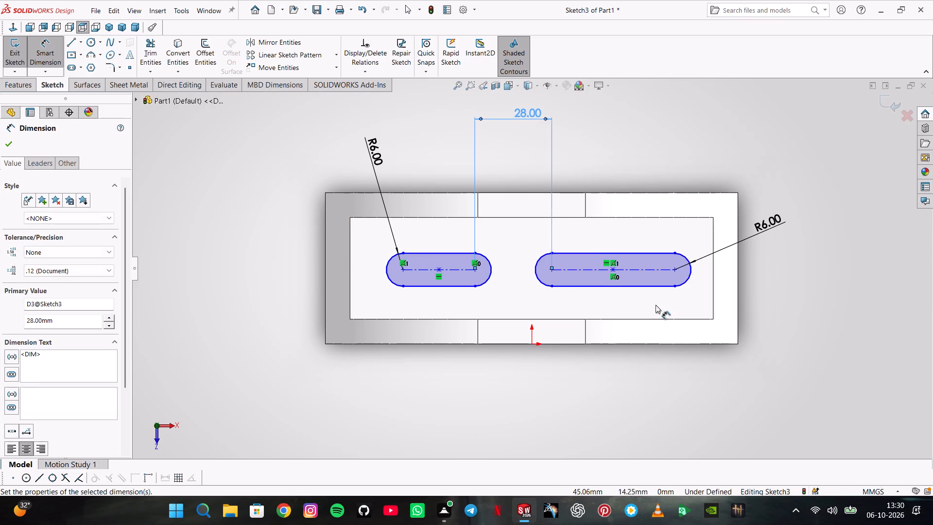
# Dimension the right slot's centre-to-centre length as 33 mm.
pyautogui.click(650, 271)
pyautogui.click(652, 117)
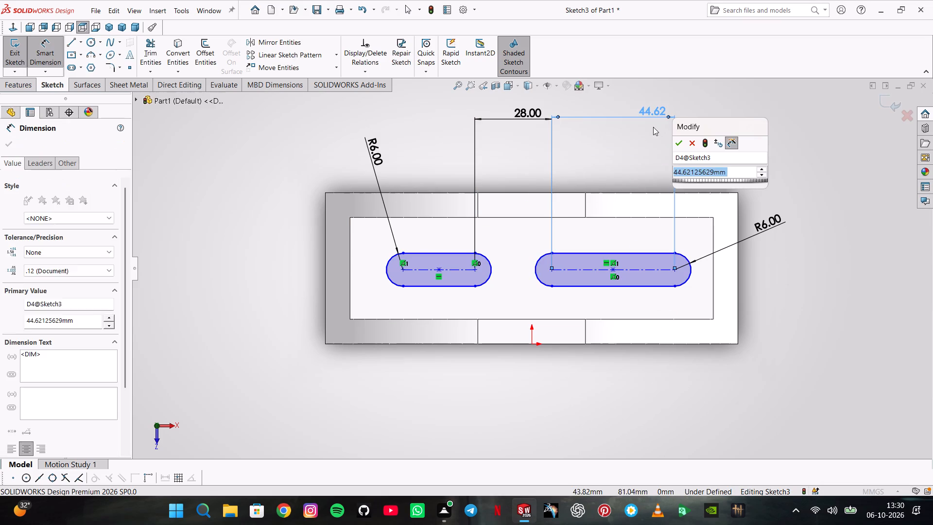
pyautogui.write('33')
pyautogui.press('Return')
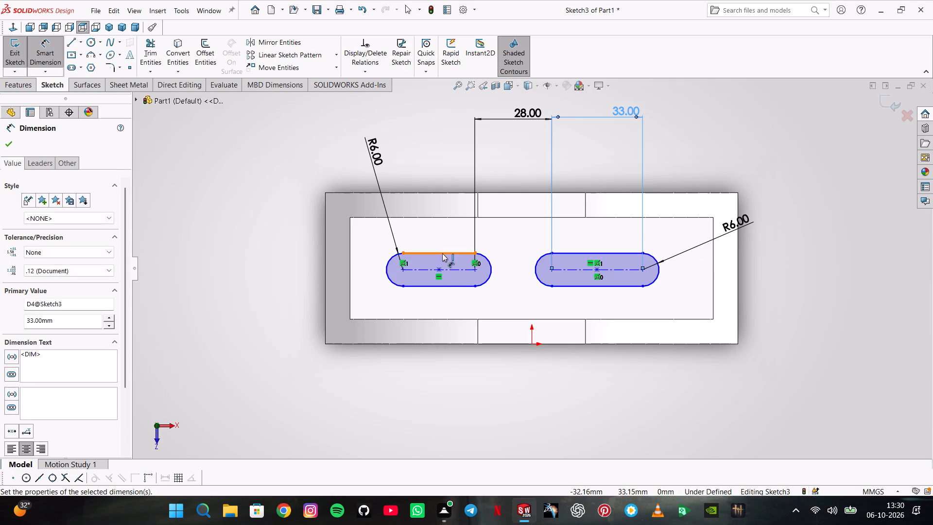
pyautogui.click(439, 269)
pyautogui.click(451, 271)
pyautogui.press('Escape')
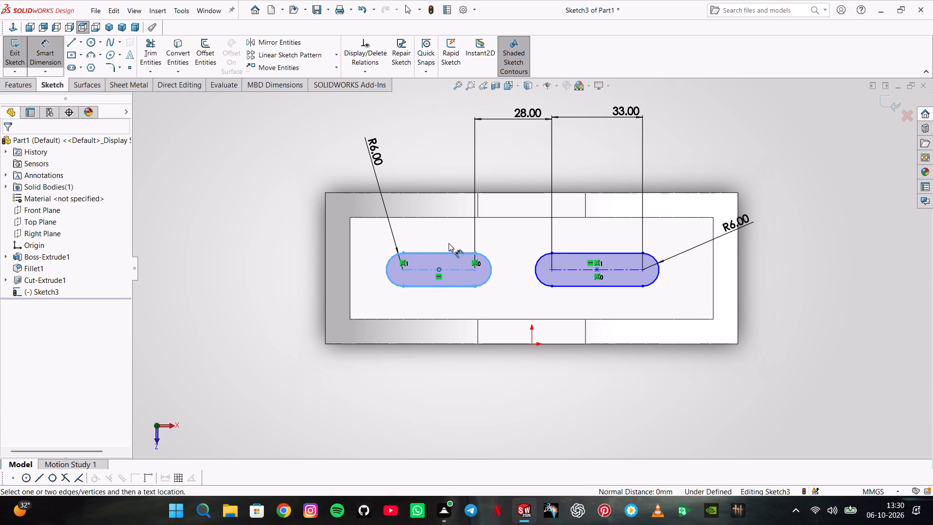
# Dimension the left slot's centre-to-centre length as 33 mm.
pyautogui.click(456, 268)
pyautogui.click(450, 159)
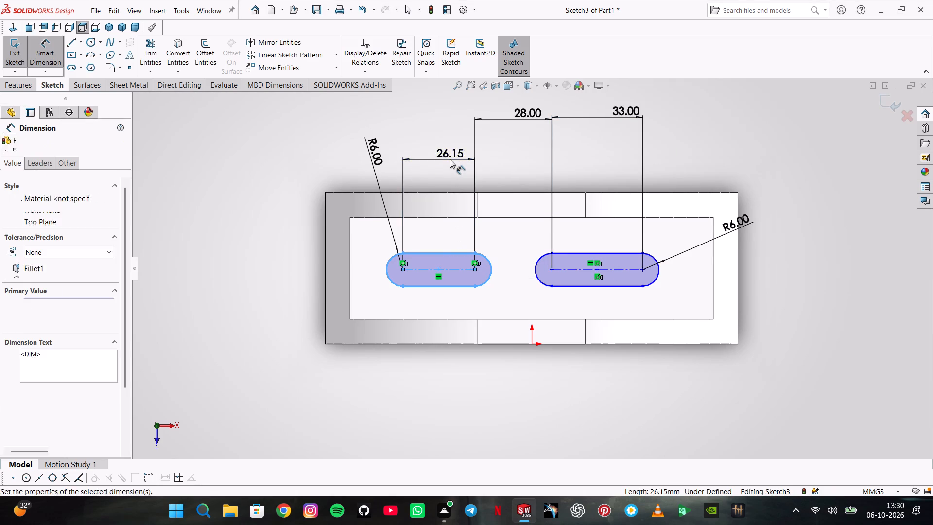
pyautogui.write('33')
pyautogui.press('Return')
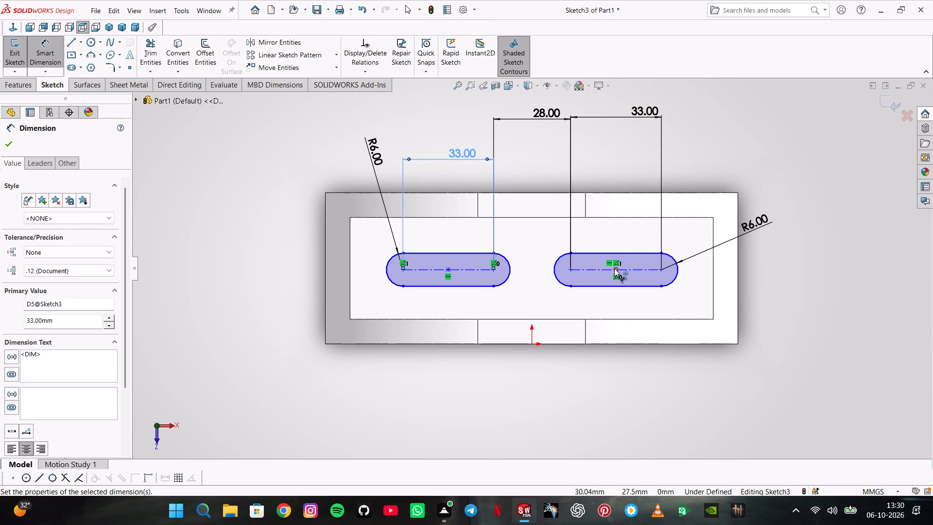
pyautogui.press('Escape')
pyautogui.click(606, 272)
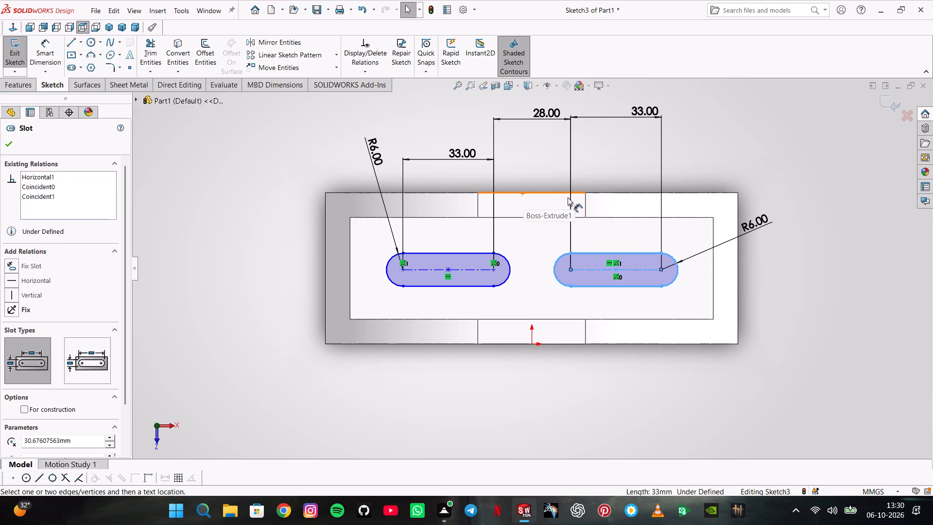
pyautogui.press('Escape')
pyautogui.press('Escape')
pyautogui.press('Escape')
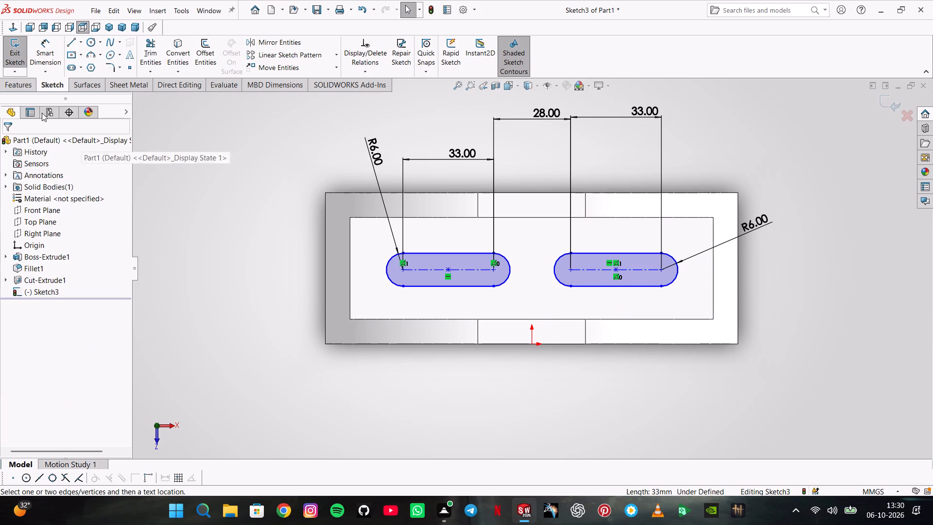
# Dimension the horizontal distance from the origin to the right slot's inner arc centre as 14 mm (28/2).
pyautogui.click(42, 50)
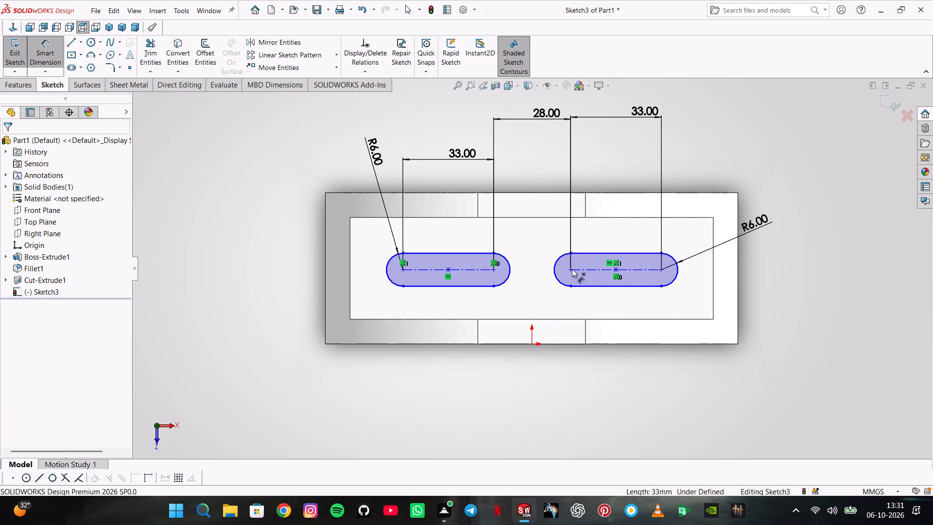
pyautogui.click(572, 269)
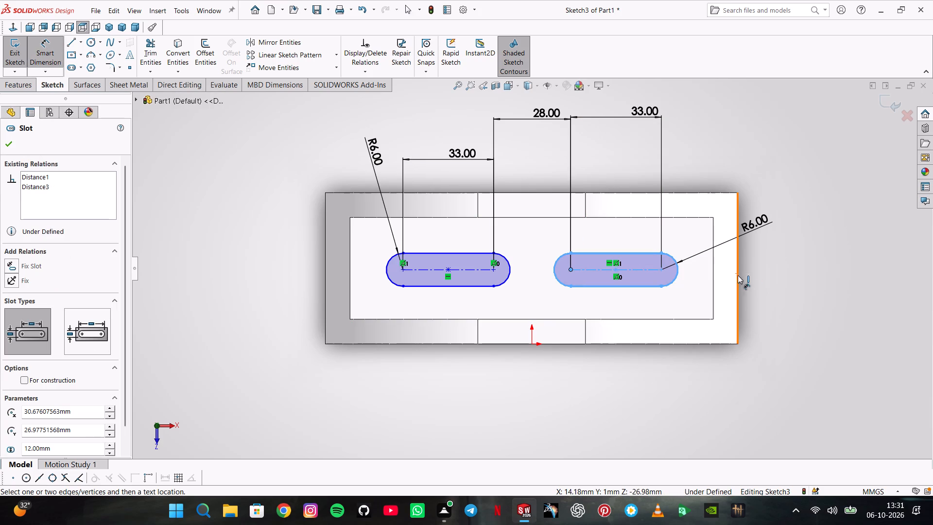
pyautogui.click(739, 275)
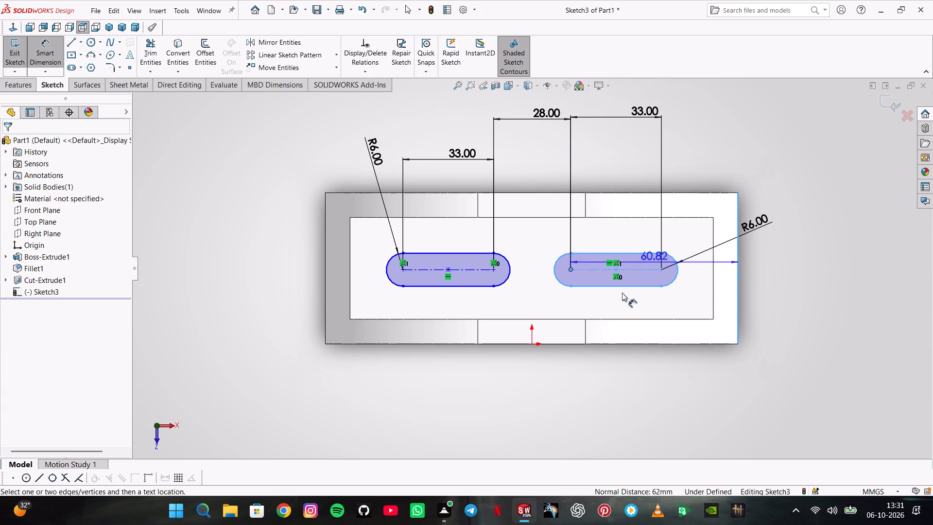
pyautogui.press('Escape')
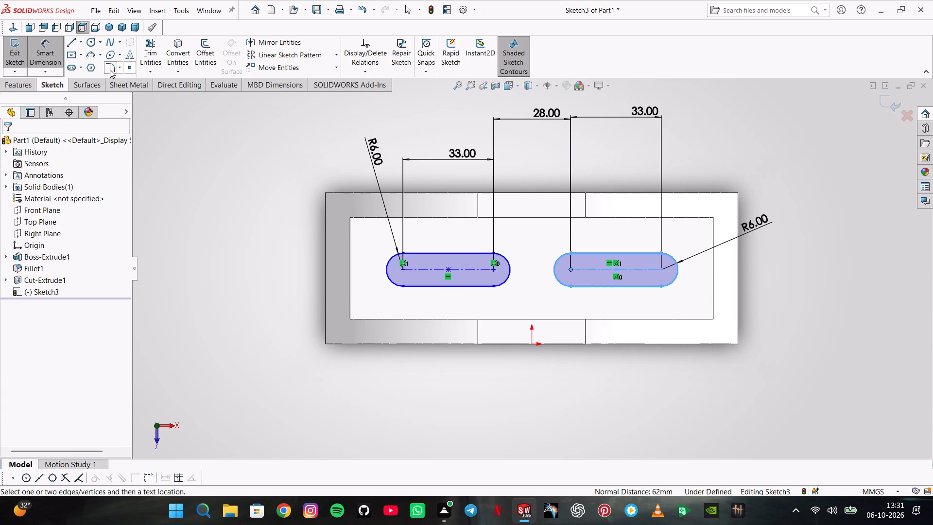
pyautogui.click(535, 346)
pyautogui.click(560, 392)
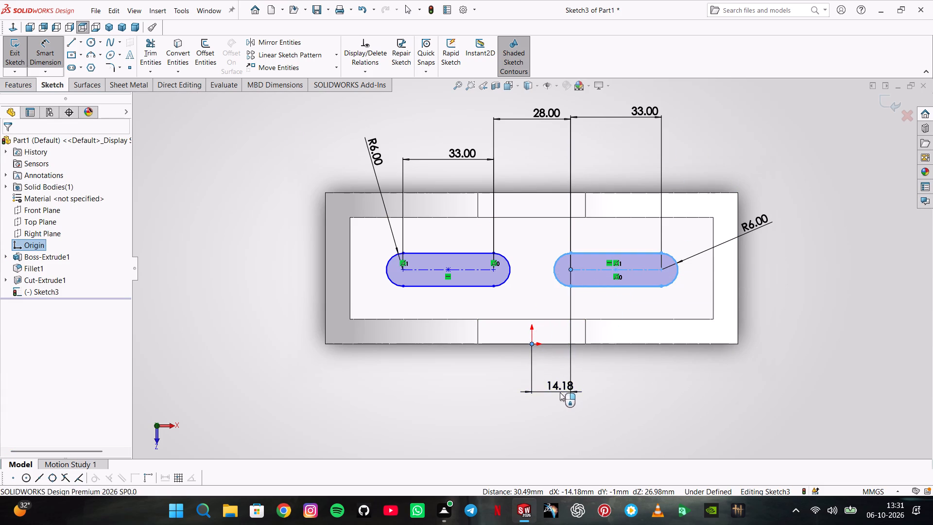
pyautogui.write('28/0')
pyautogui.press('Return')
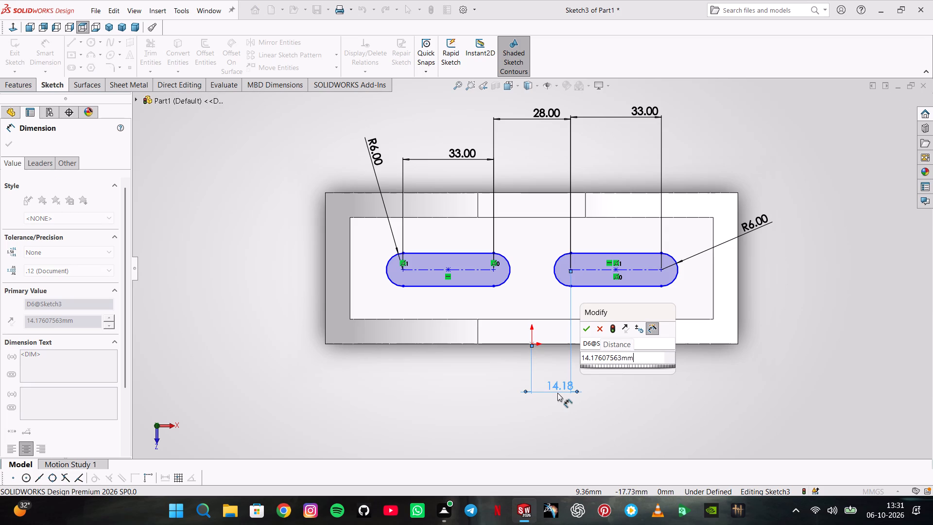
pyautogui.doubleClick(642, 356)
pyautogui.write('28/0')
pyautogui.press('Return')
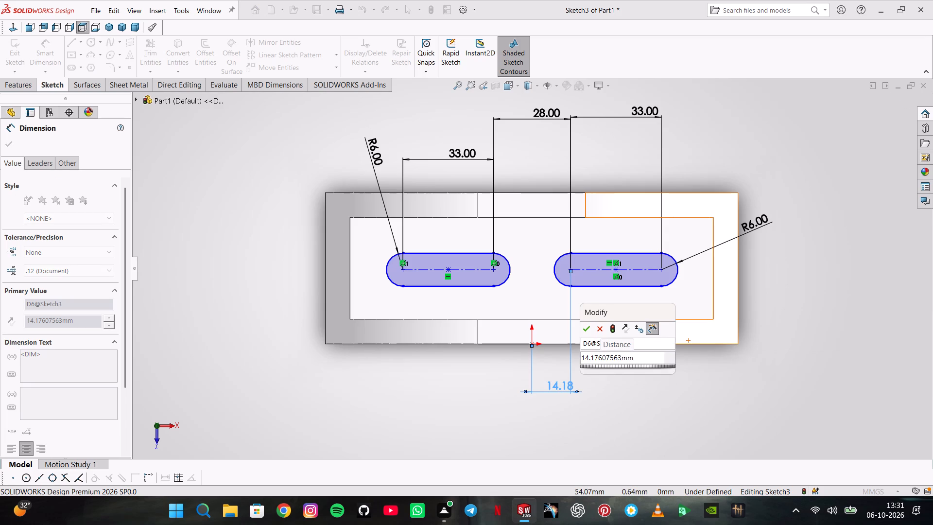
pyautogui.click(641, 356)
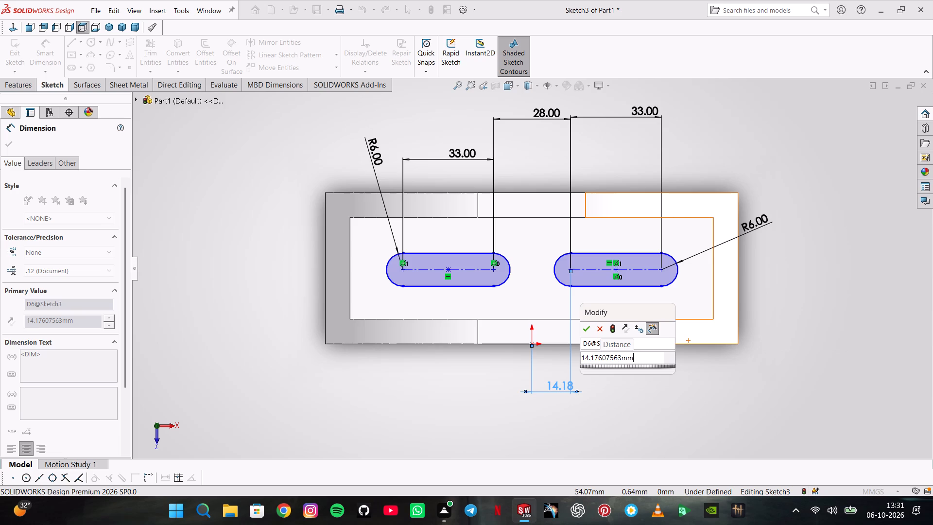
pyautogui.click(641, 356)
pyautogui.write('28/2')
pyautogui.press('Return')
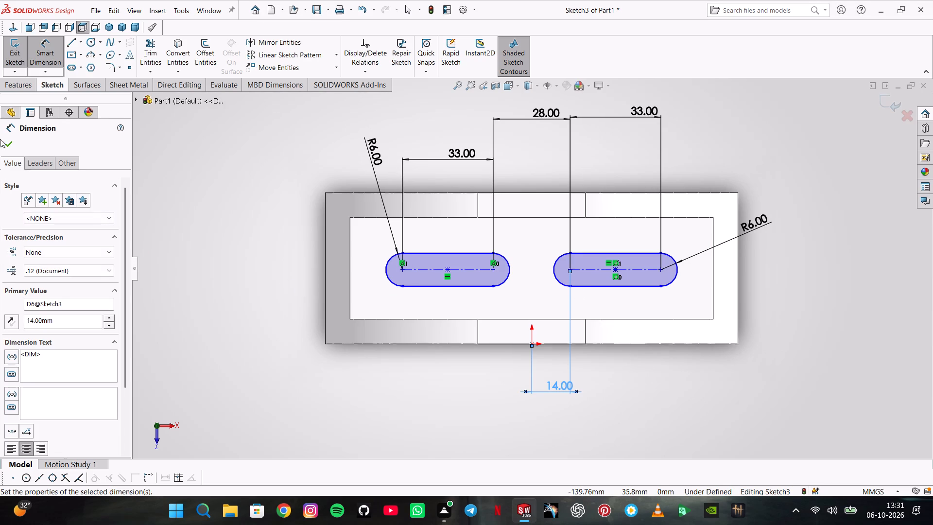
pyautogui.click(4, 142)
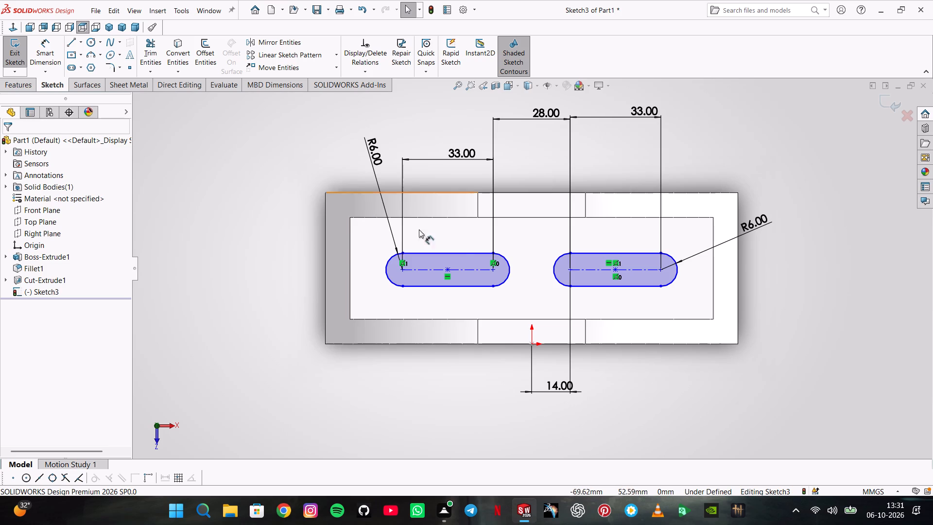
pyautogui.press('Escape')
pyautogui.press('Escape')
# Apply a horizontal relation to the left slot and the right slot.
pyautogui.click(477, 270)
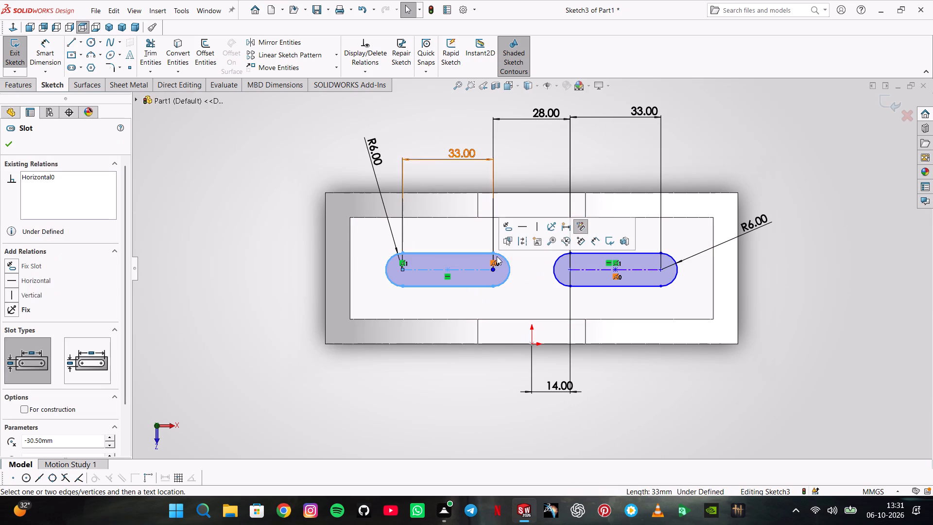
pyautogui.click(520, 227)
pyautogui.click(524, 227)
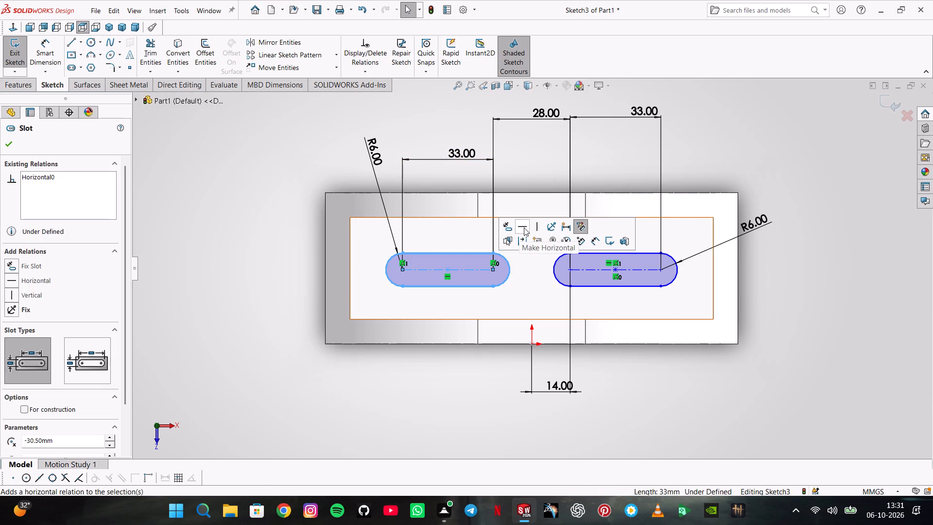
pyautogui.click(606, 270)
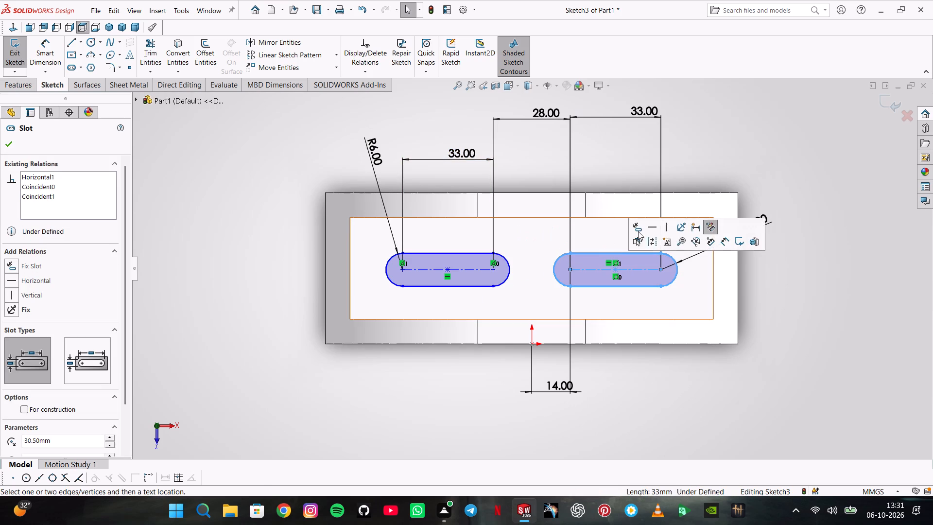
pyautogui.click(649, 227)
pyautogui.moveTo(242, 144); pyautogui.dragTo(233, 143)
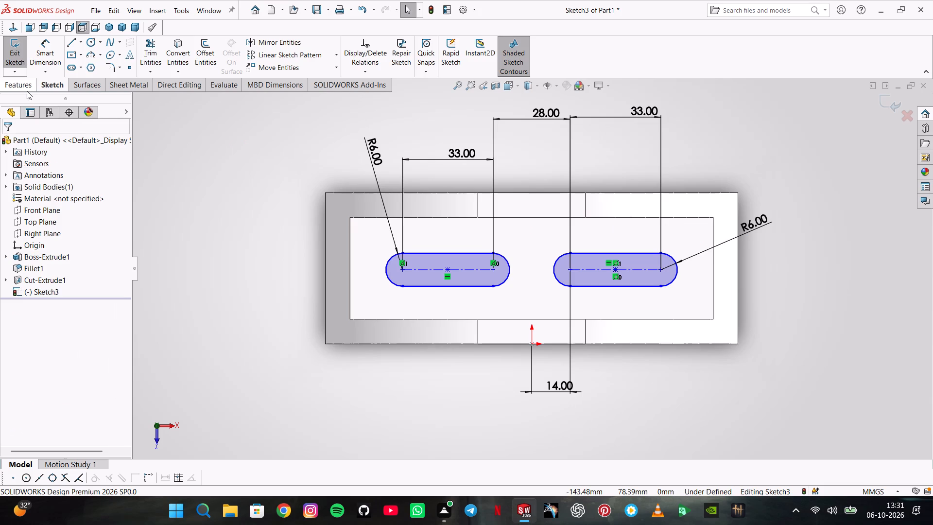
# Cut-extrude both slot profiles through the block with the Through All - Both end condition.
pyautogui.click(26, 91)
pyautogui.click(209, 49)
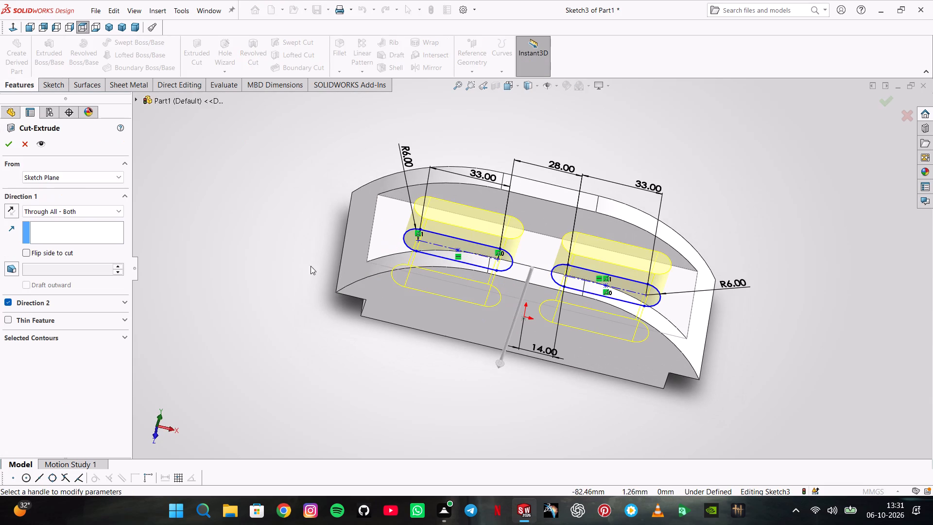
pyautogui.click(8, 143)
pyautogui.click(336, 240)
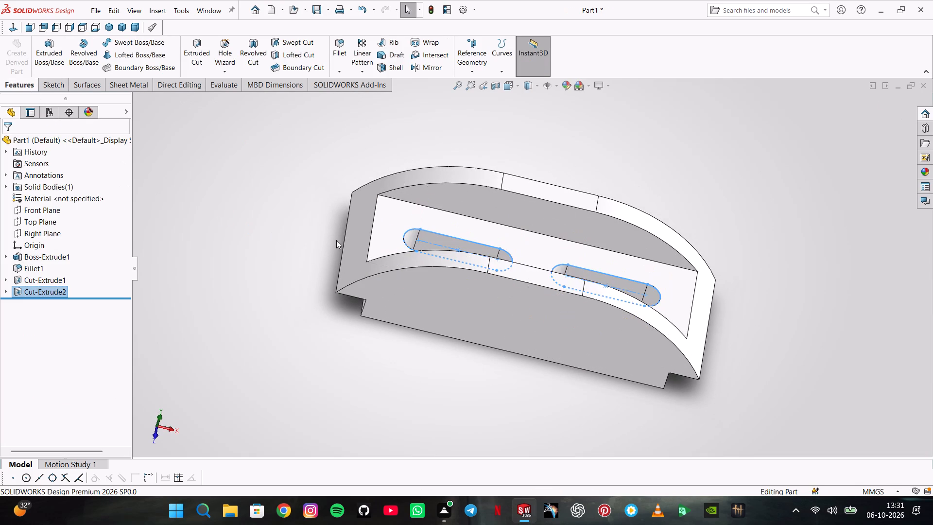
# Set the part to the isometric view and apply a different scene preset to it.
pyautogui.moveTo(336, 240); pyautogui.dragTo(358, 332, button='middle')
pyautogui.scroll(1, 358, 332)
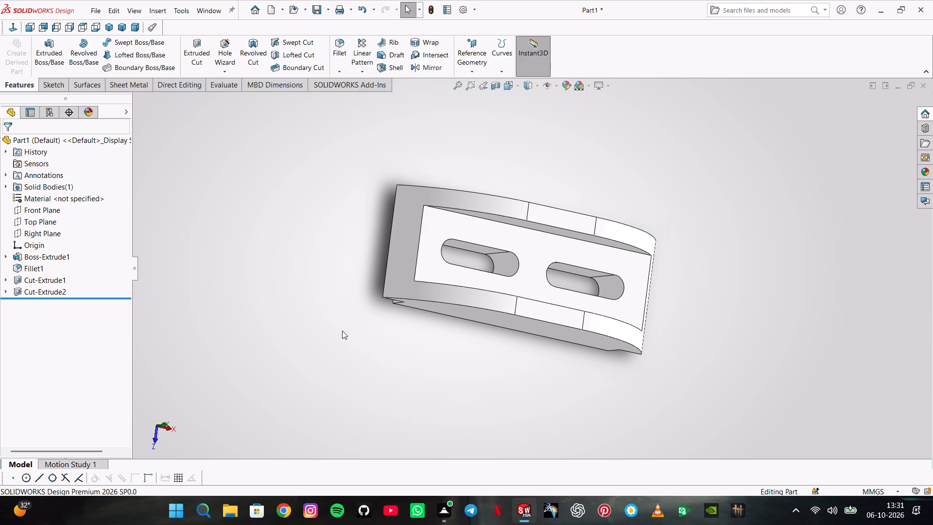
pyautogui.click(110, 29)
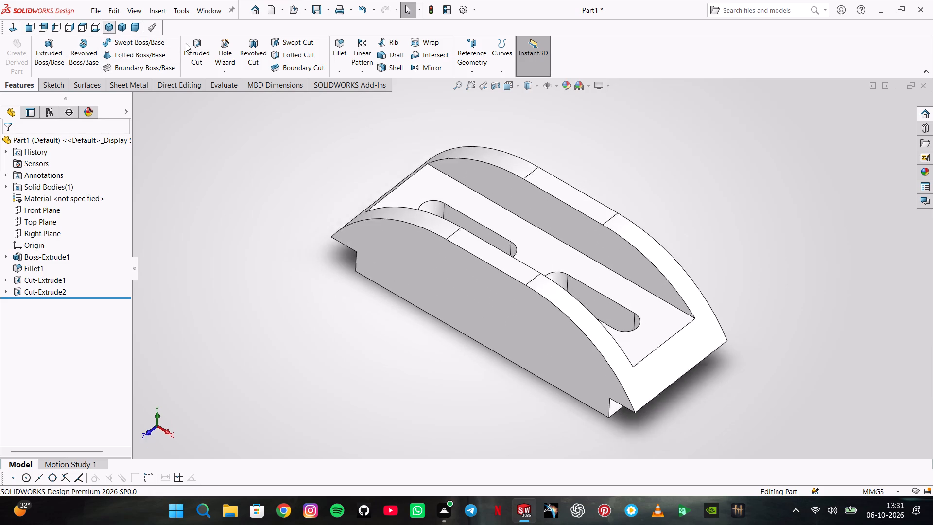
pyautogui.click(589, 84)
pyautogui.click(602, 128)
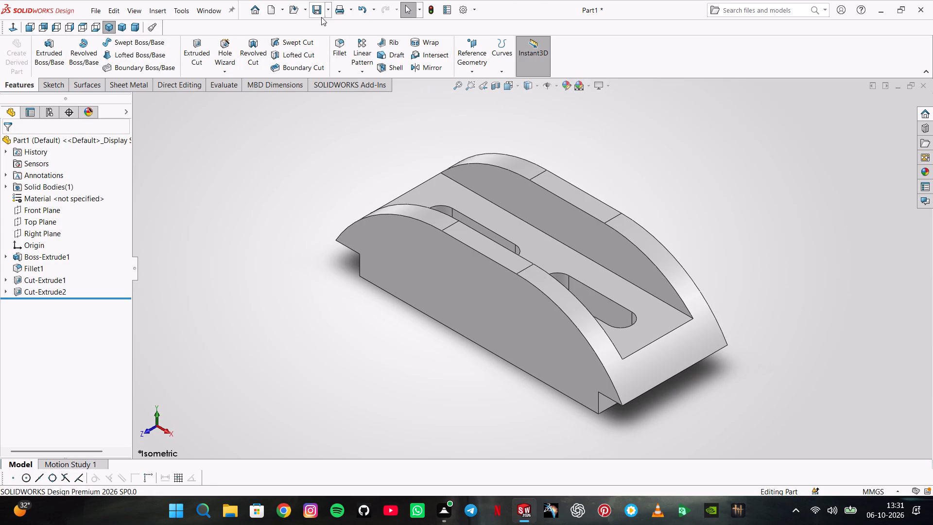
# Save the part as Part56.SLDPRT in the LEVEL4 folder.
pyautogui.click(316, 9)
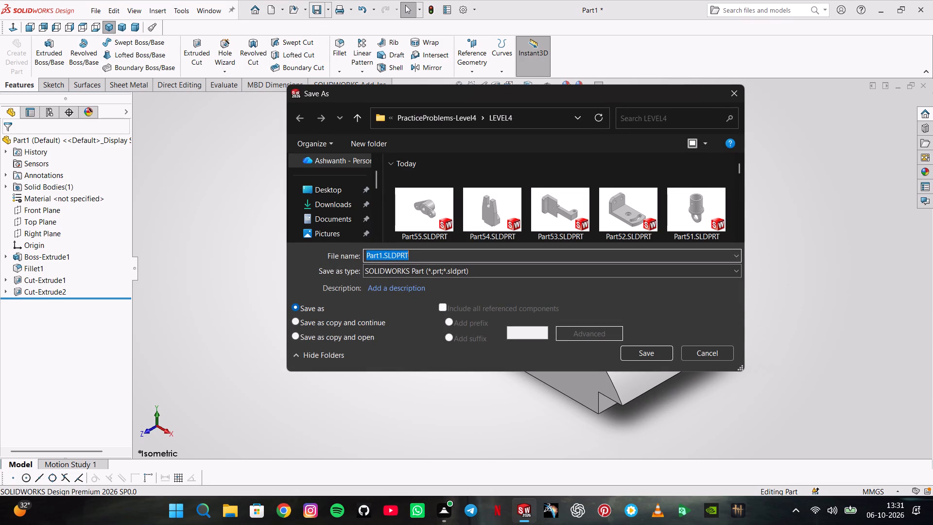
pyautogui.click(379, 252)
pyautogui.press('Right')
pyautogui.press('BackSpace')
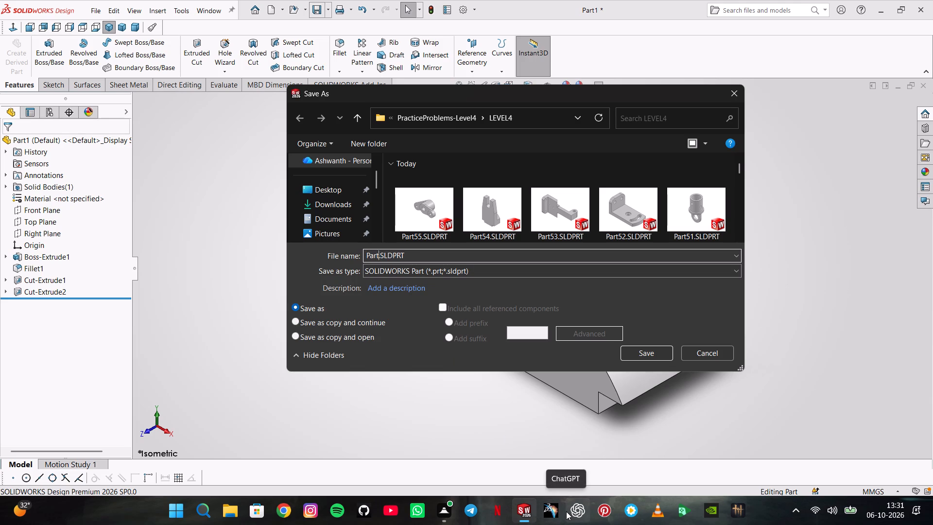
pyautogui.write('56')
pyautogui.press('Return')
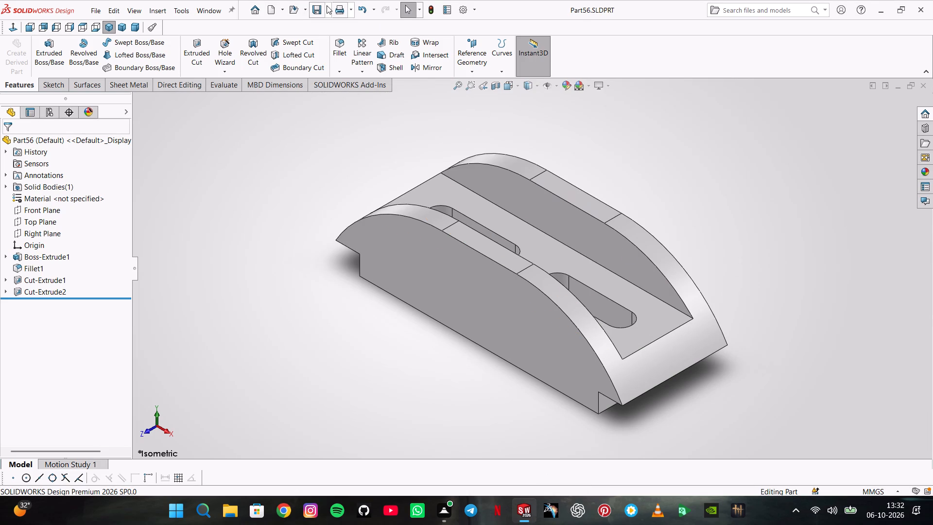
# Save a PDF version of the part as Part56.pdf in the LEVEL4 folder.
pyautogui.click(327, 5)
pyautogui.click(335, 37)
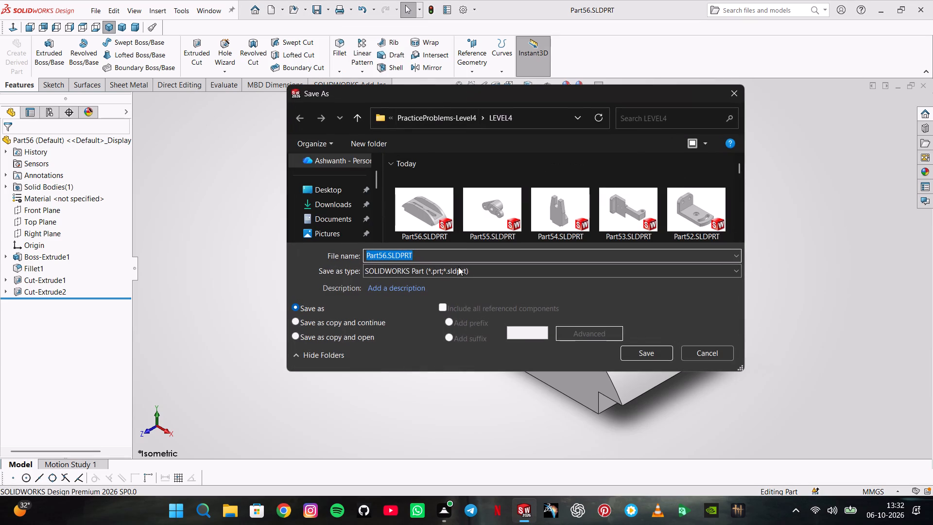
pyautogui.click(457, 272)
pyautogui.click(464, 98)
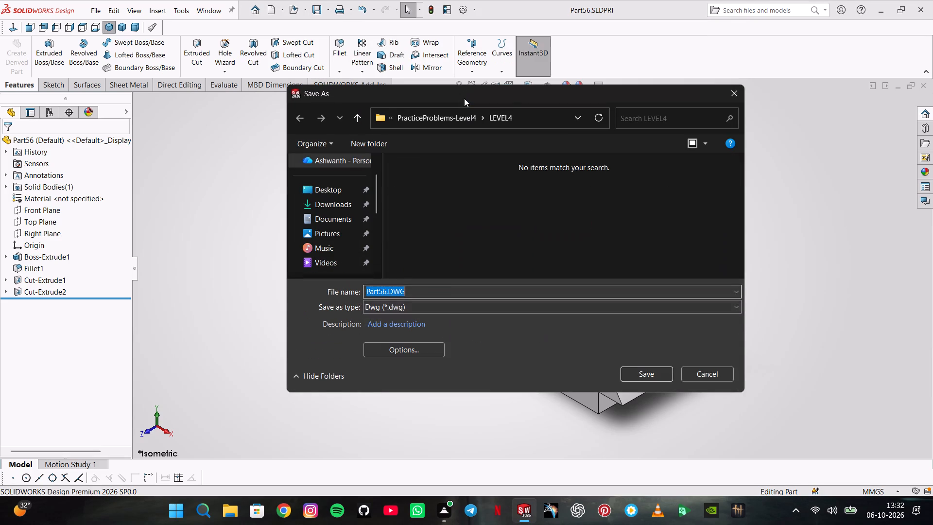
pyautogui.click(491, 303)
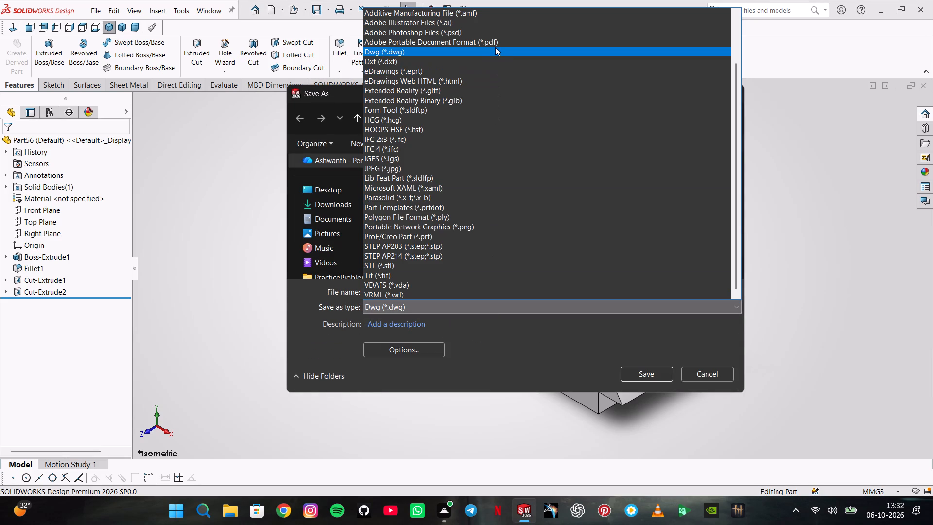
pyautogui.click(495, 40)
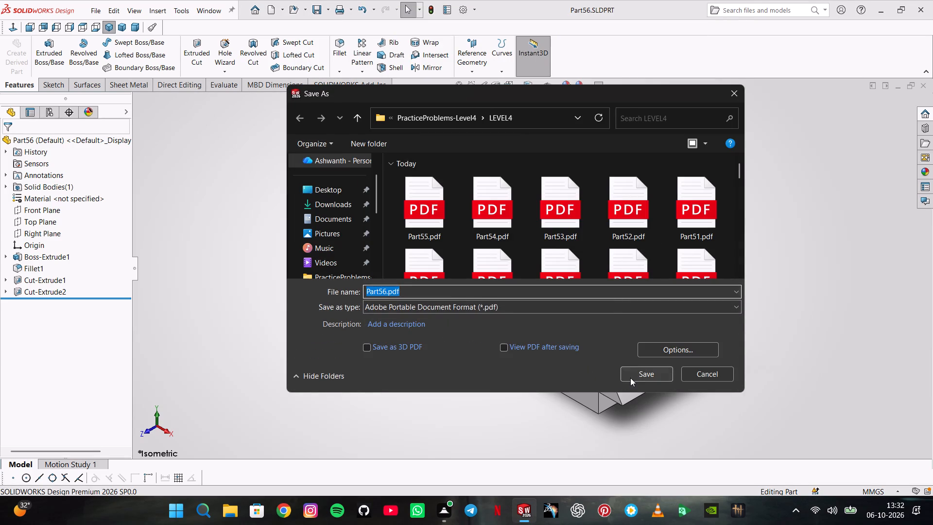
pyautogui.click(633, 377)
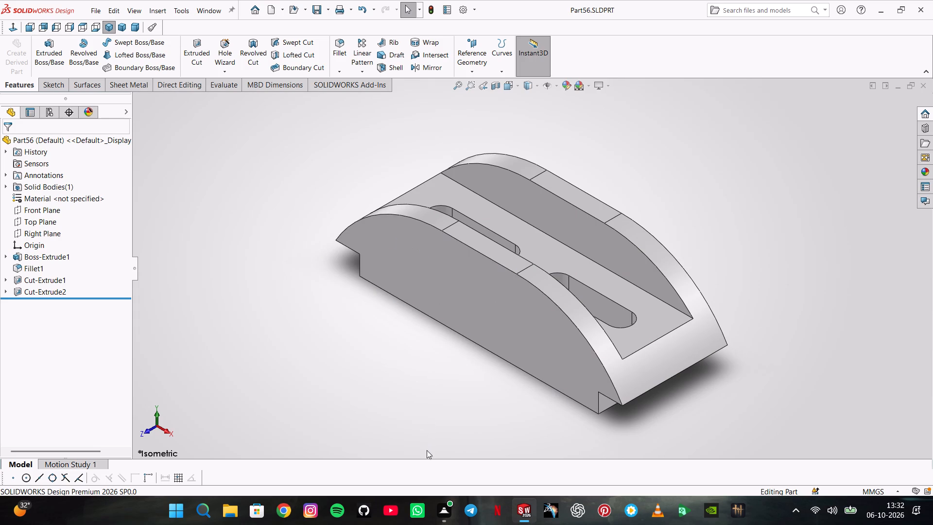